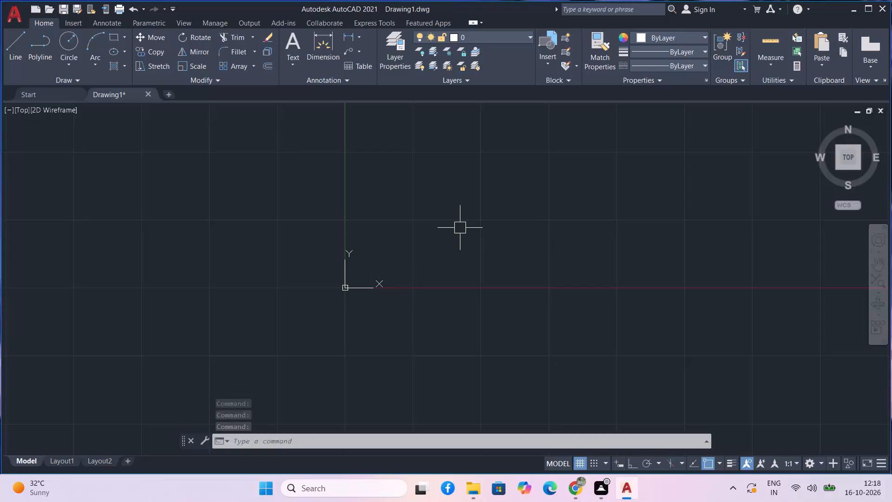
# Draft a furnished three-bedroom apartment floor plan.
# Configure the drawing units to Engineering length with 0'-0" precision and an insertion scale in inches.
pyautogui.write('n')
pyautogui.press('space')
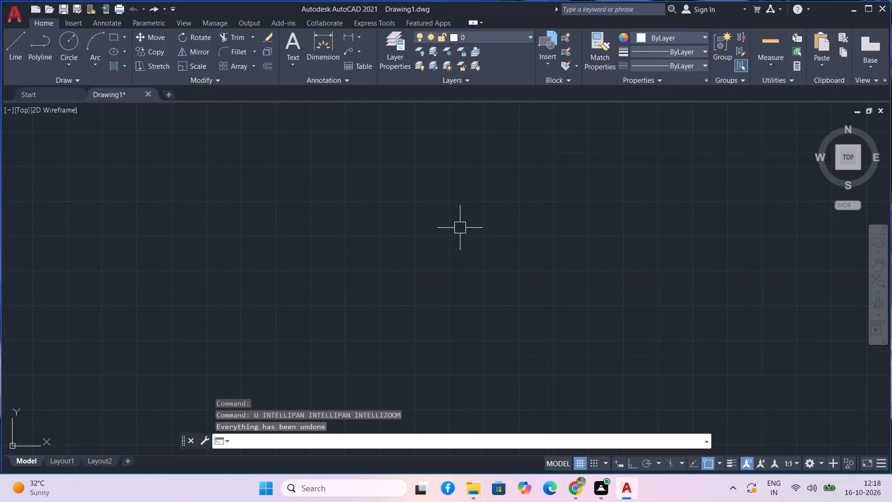
pyautogui.write('un')
pyautogui.press('space')
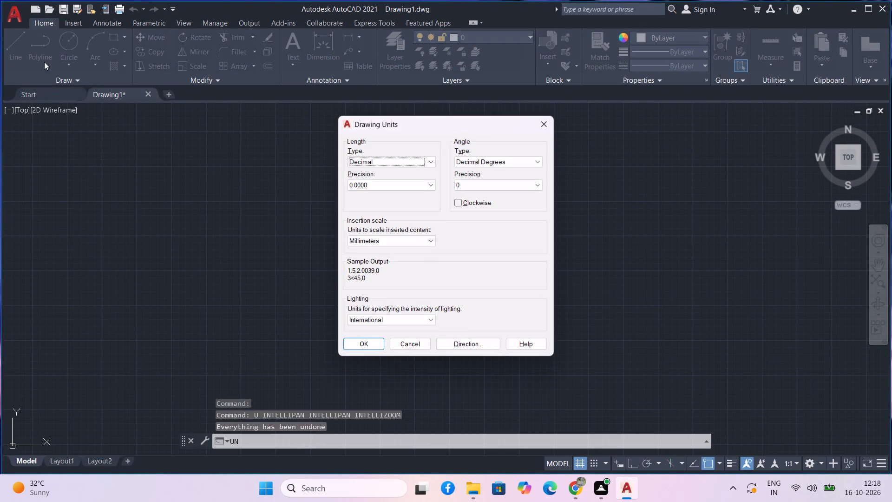
pyautogui.click(430, 165)
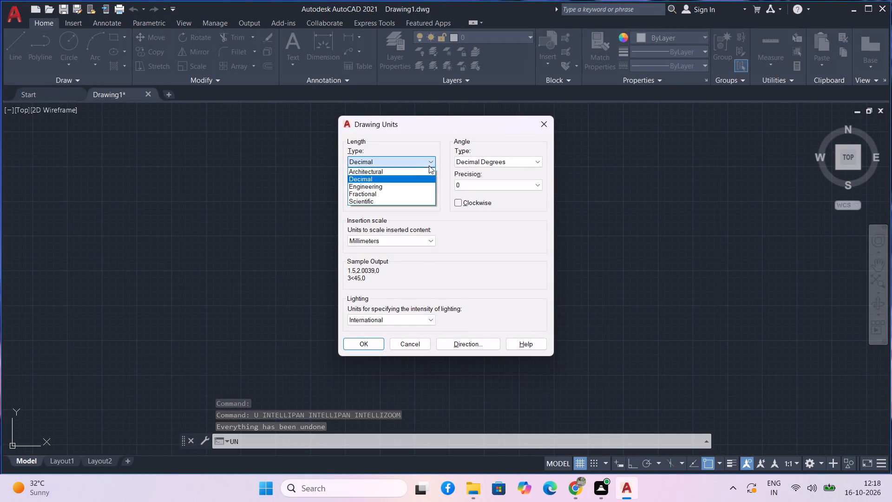
pyautogui.click(388, 187)
pyautogui.click(390, 185)
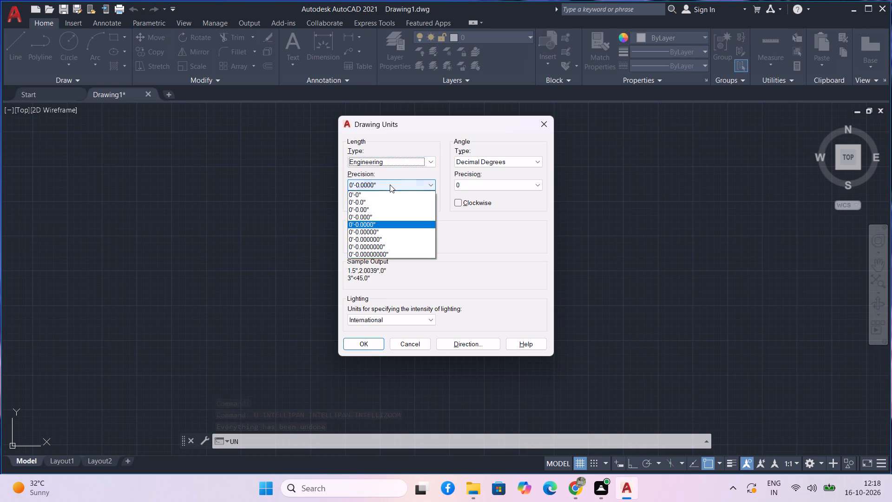
pyautogui.click(372, 194)
pyautogui.click(376, 240)
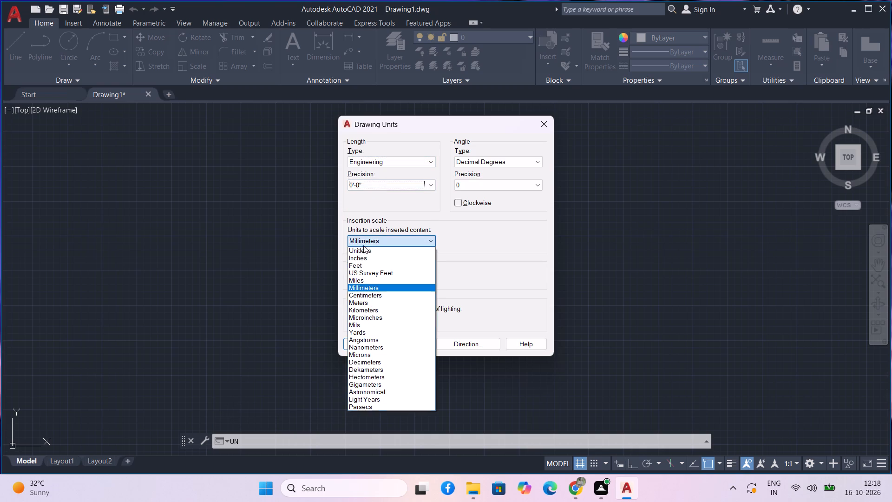
pyautogui.click(367, 256)
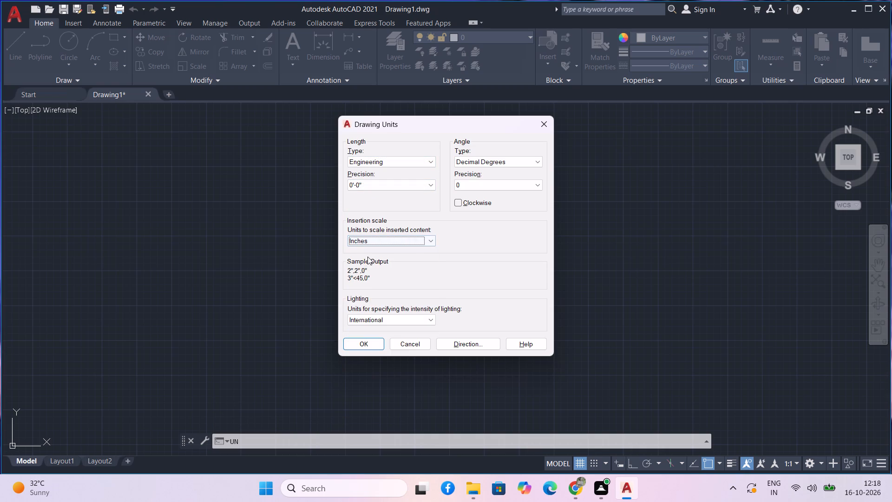
pyautogui.click(383, 346)
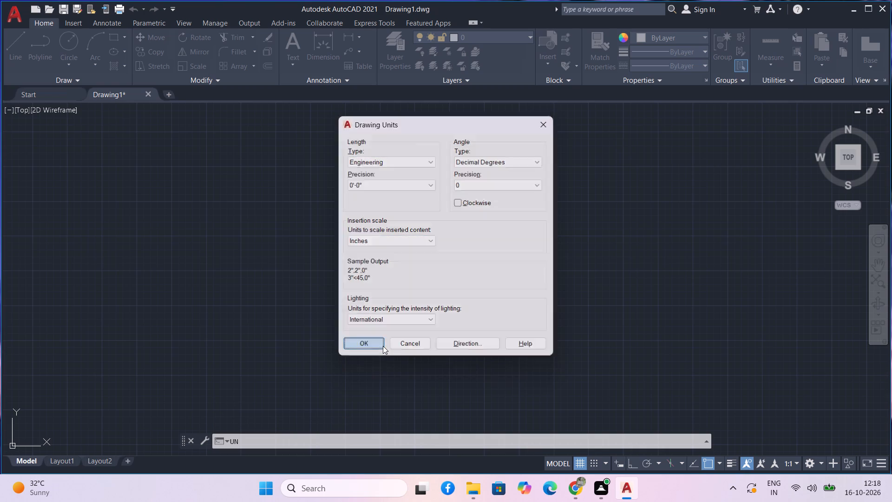
# Modify the ISO-25 dimension style's primary units to Engineering format, 0'-0" precision and a round off of 4".
pyautogui.scroll(1, 380, 345)
pyautogui.moveTo(374, 325); pyautogui.dragTo(387, 311, button='middle')
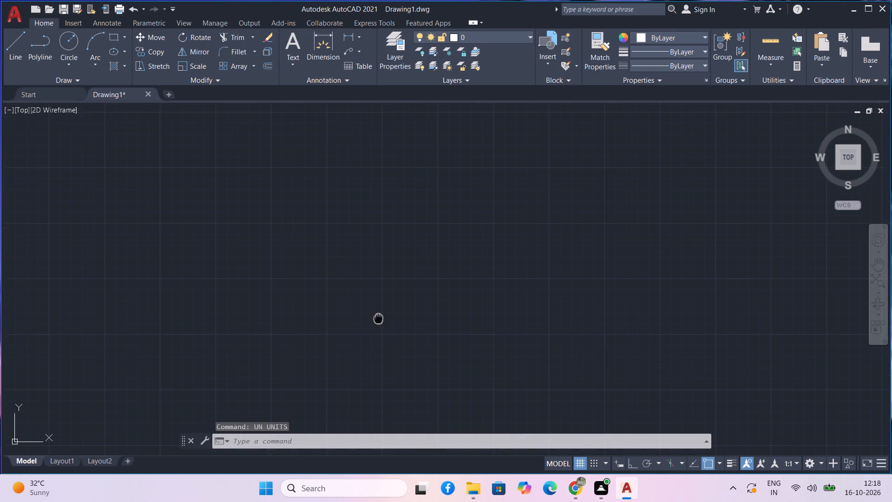
pyautogui.moveTo(387, 311); pyautogui.dragTo(417, 302, button='middle')
pyautogui.scroll(-2, 363, 302)
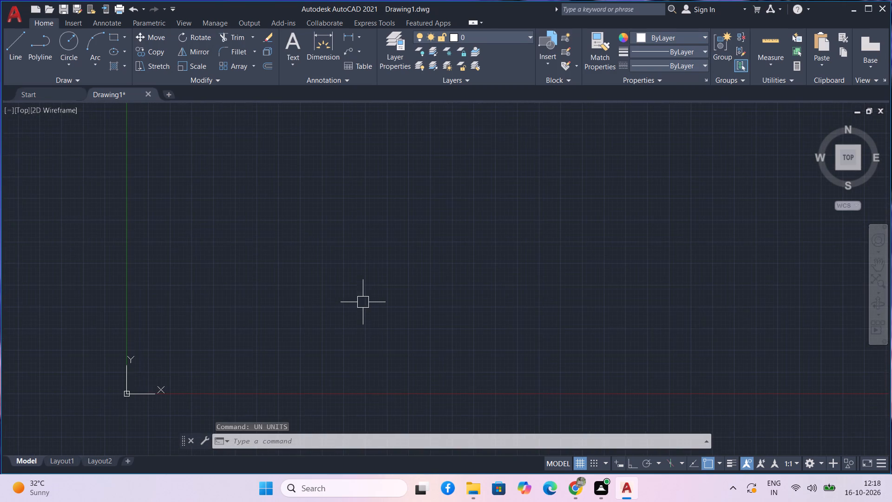
pyautogui.moveTo(361, 302); pyautogui.dragTo(453, 304, button='middle')
pyautogui.write('d')
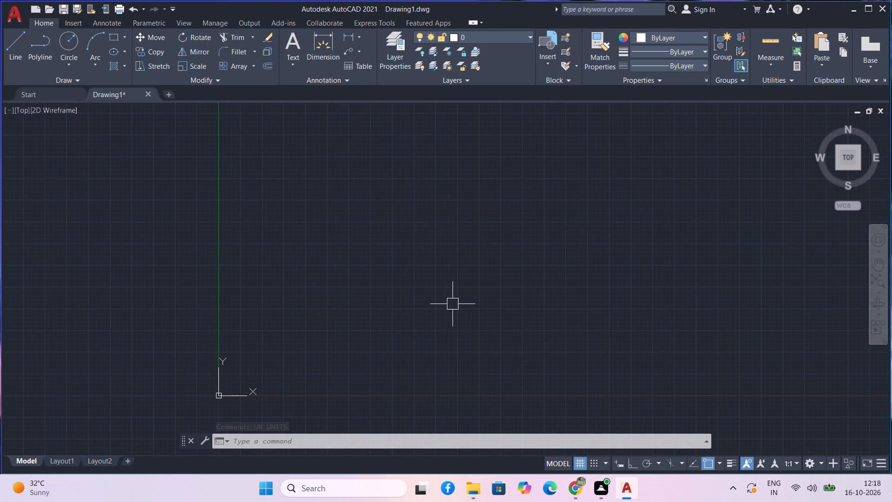
pyautogui.press('space')
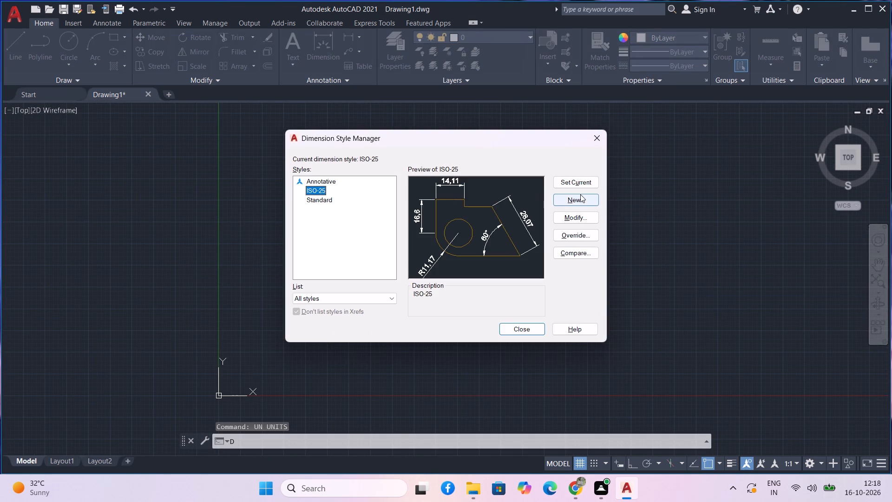
pyautogui.click(584, 218)
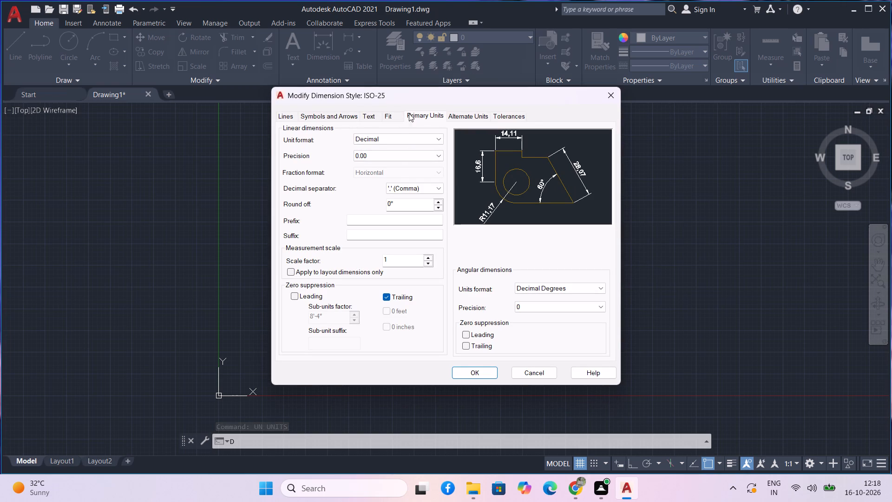
pyautogui.click(400, 139)
pyautogui.click(395, 163)
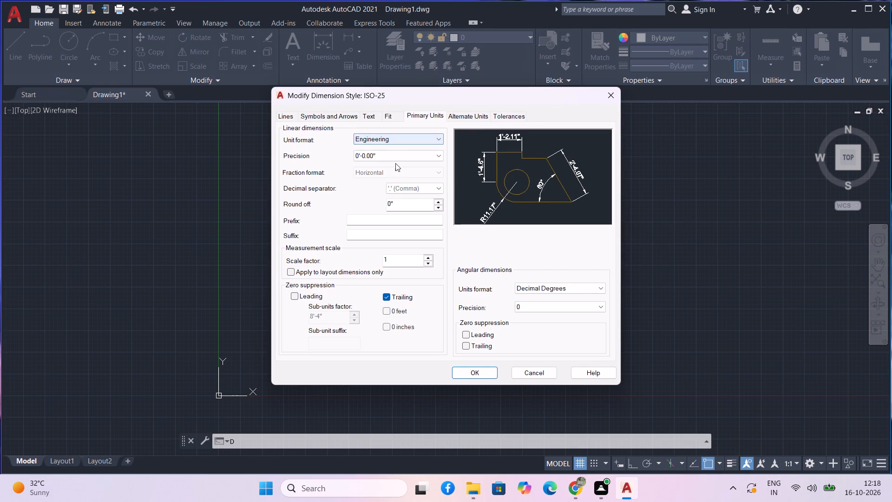
pyautogui.click(404, 152)
pyautogui.click(403, 164)
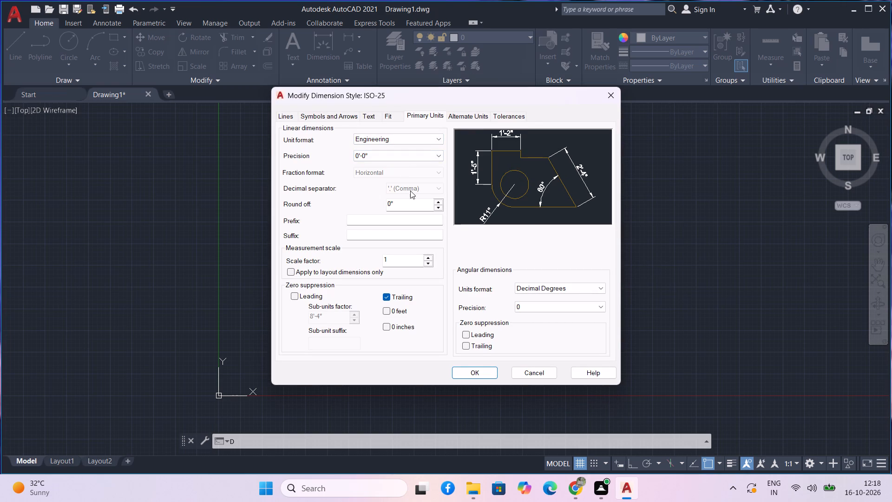
pyautogui.click(419, 204)
pyautogui.press('\\')
pyautogui.press('BackSpace')
pyautogui.press('BackSpace')
pyautogui.press('BackSpace')
pyautogui.press('BackSpace')
pyautogui.press('BackSpace')
pyautogui.press('BackSpace')
pyautogui.press('BackSpace')
pyautogui.press('BackSpace')
pyautogui.press('BackSpace')
pyautogui.press('BackSpace')
pyautogui.press('BackSpace')
pyautogui.press('BackSpace')
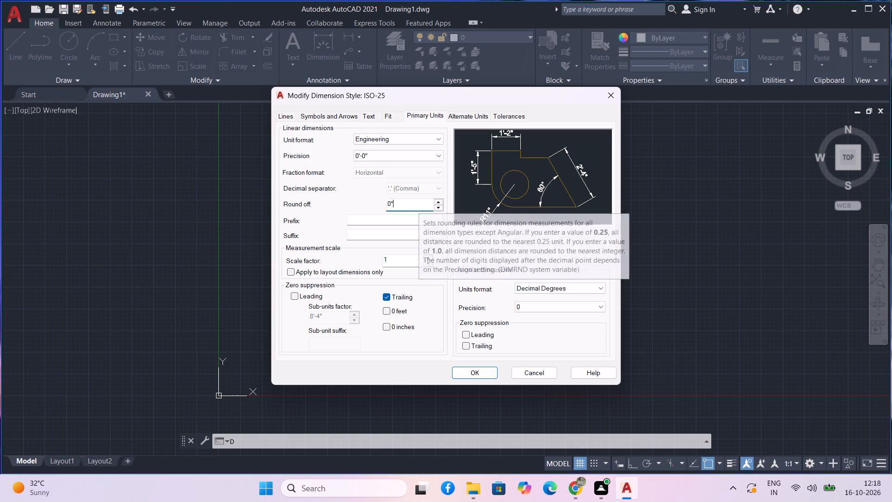
pyautogui.press('4')
pyautogui.press('Return')
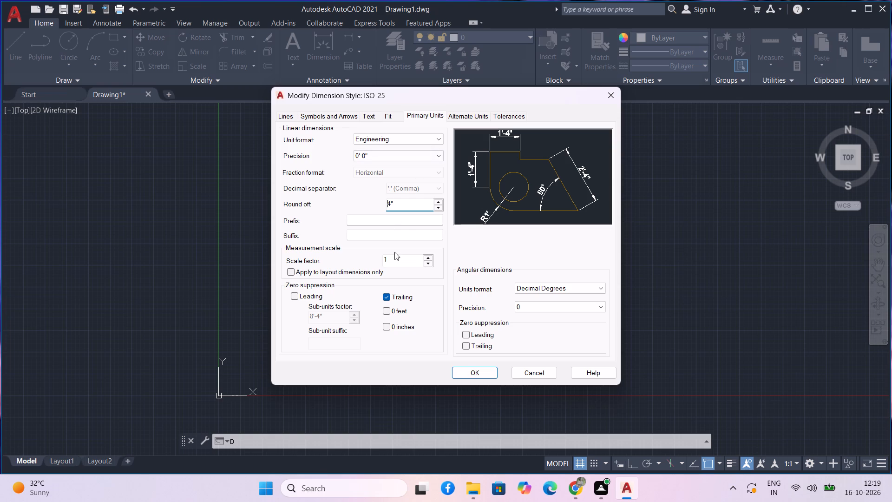
# Set the ISO-25 dimension style's text height to 4".
pyautogui.click(387, 119)
pyautogui.click(374, 118)
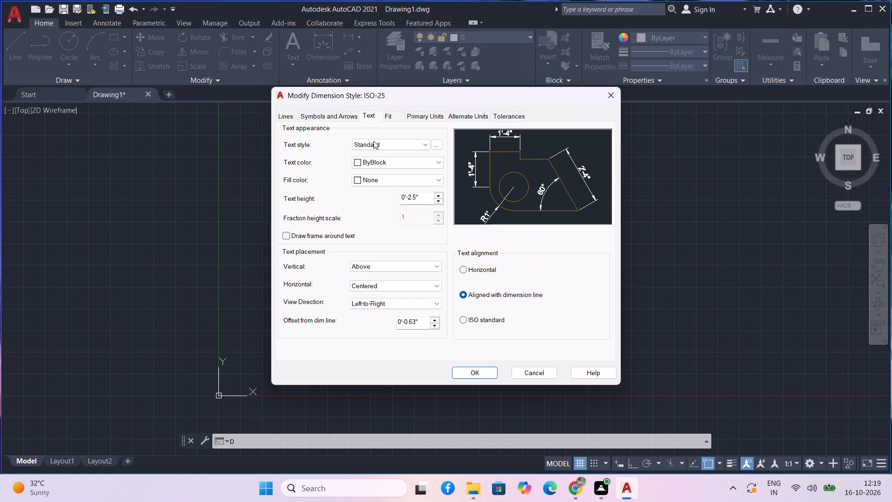
pyautogui.click(424, 199)
pyautogui.press('Delete')
pyautogui.press('Delete')
pyautogui.press('Delete')
pyautogui.press('Delete')
pyautogui.press('Delete')
pyautogui.press('Delete')
pyautogui.press('Delete')
pyautogui.press('Delete')
pyautogui.press('Delete')
pyautogui.press('Delete')
pyautogui.press('Delete')
pyautogui.press('Delete')
pyautogui.press('Delete')
pyautogui.press('Delete')
pyautogui.press('Delete')
pyautogui.press('Delete')
pyautogui.press('Delete')
pyautogui.press('Delete')
pyautogui.press('Delete')
pyautogui.press('Delete')
pyautogui.press('Delete')
pyautogui.press('Delete')
pyautogui.press('Delete')
pyautogui.press('Delete')
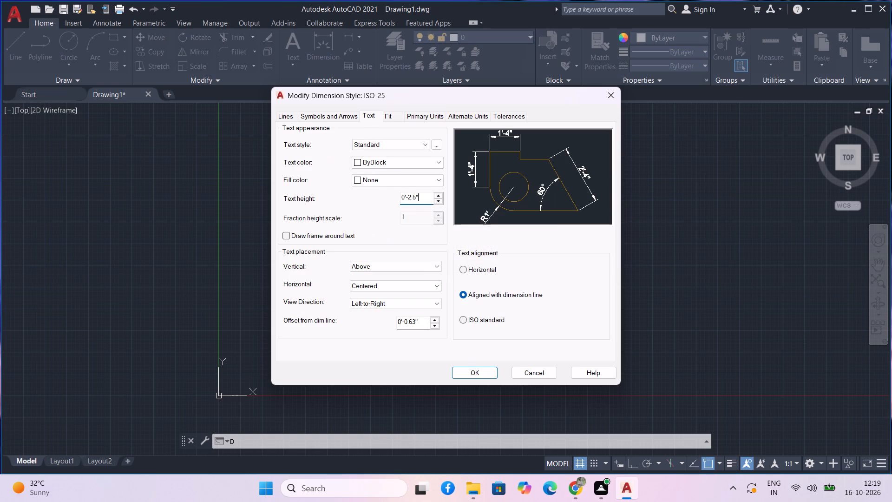
pyautogui.click(424, 199)
pyautogui.press('BackSpace')
pyautogui.press('BackSpace')
pyautogui.press('BackSpace')
pyautogui.press('BackSpace')
pyautogui.press('BackSpace')
pyautogui.press('BackSpace')
pyautogui.press('BackSpace')
pyautogui.press('BackSpace')
pyautogui.press('BackSpace')
pyautogui.press('BackSpace')
pyautogui.press('BackSpace')
pyautogui.press('BackSpace')
pyautogui.press('BackSpace')
pyautogui.press('BackSpace')
pyautogui.press('4')
pyautogui.press('Return')
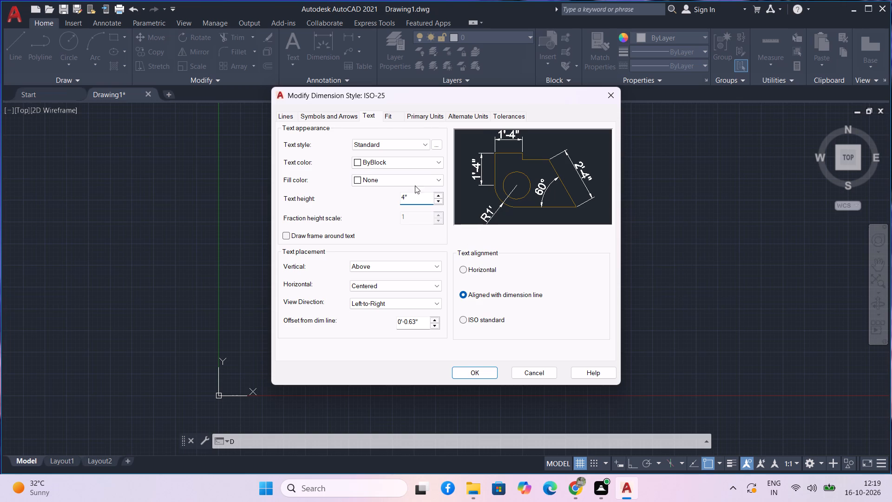
# Set the ISO-25 dimension style's arrow size to 4" and save the style changes.
pyautogui.click(348, 114)
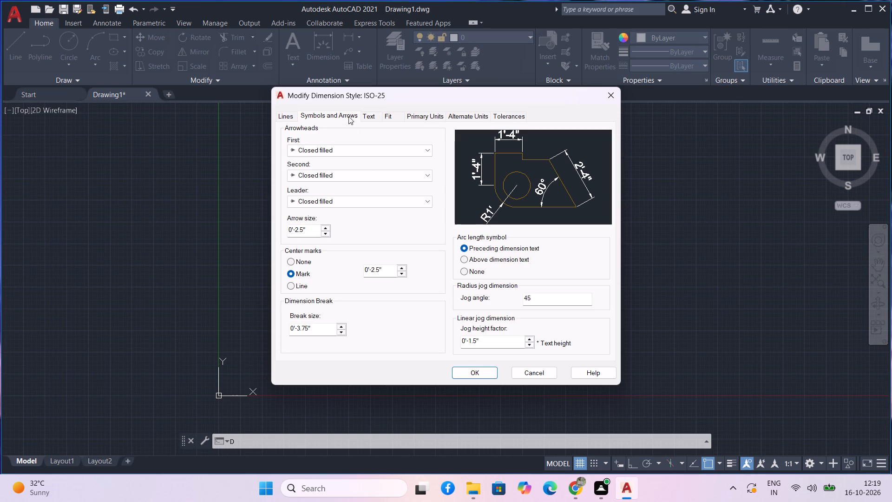
pyautogui.click(304, 227)
pyautogui.press('Delete')
pyautogui.press('BackSpace')
pyautogui.press('BackSpace')
pyautogui.press('BackSpace')
pyautogui.press('BackSpace')
pyautogui.press('BackSpace')
pyautogui.press('BackSpace')
pyautogui.press('BackSpace')
pyautogui.press('BackSpace')
pyautogui.press('BackSpace')
pyautogui.press('BackSpace')
pyautogui.press('BackSpace')
pyautogui.press('BackSpace')
pyautogui.press('BackSpace')
pyautogui.press('BackSpace')
pyautogui.press('BackSpace')
pyautogui.press('BackSpace')
pyautogui.press('BackSpace')
pyautogui.press('BackSpace')
pyautogui.press('4')
pyautogui.press('Return')
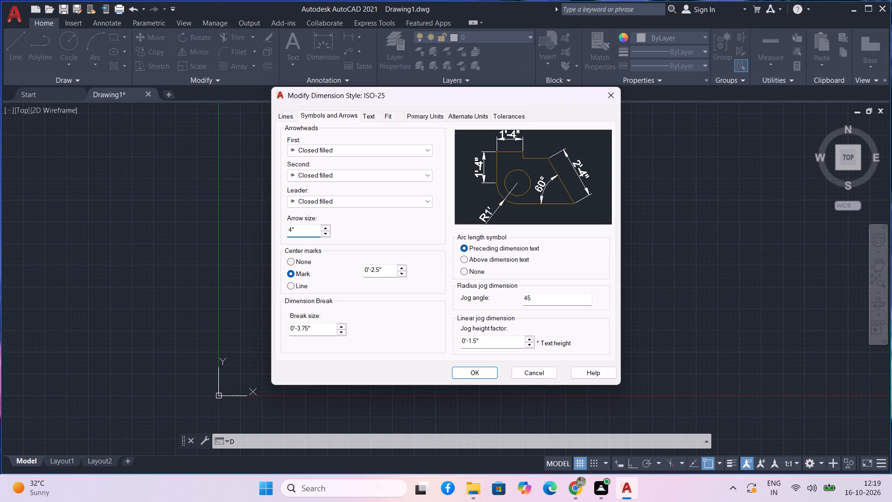
pyautogui.click(479, 377)
pyautogui.click(516, 321)
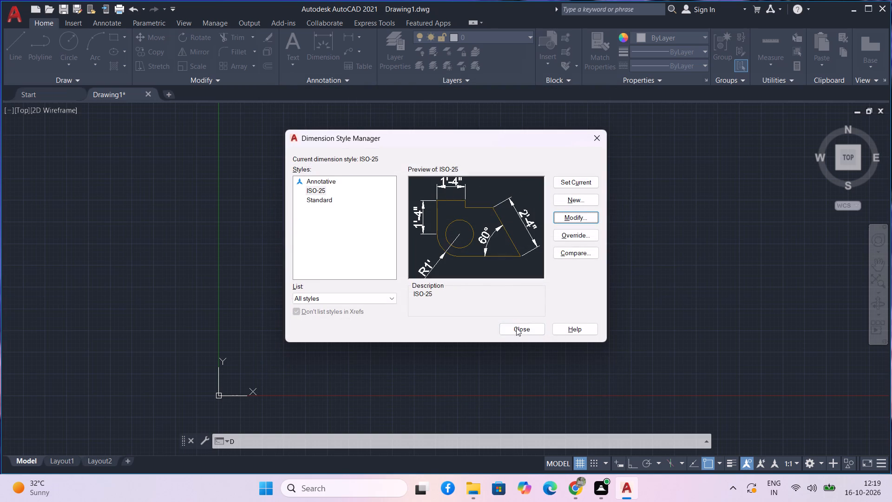
pyautogui.click(516, 332)
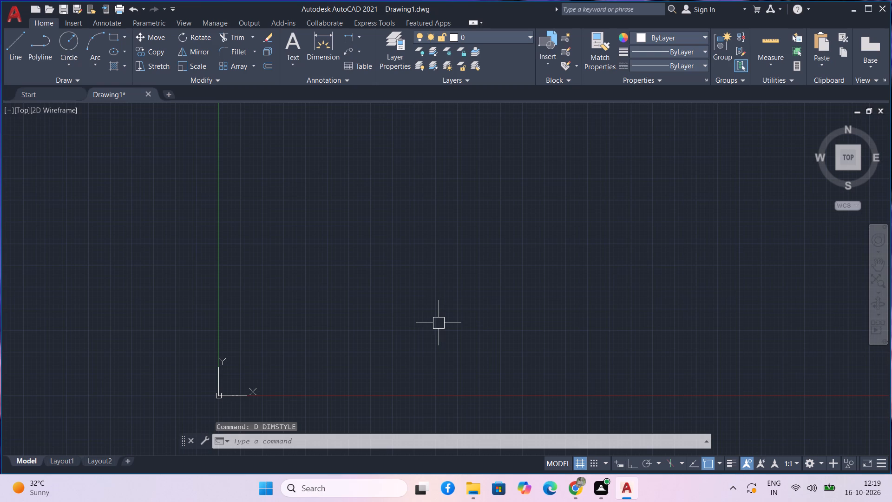
# Draw a rectangle by dimensions, 30' long and 40' wide, in the open area beyond the origin along both positive axes.
pyautogui.write('rec')
pyautogui.press('space')
pyautogui.click(376, 223)
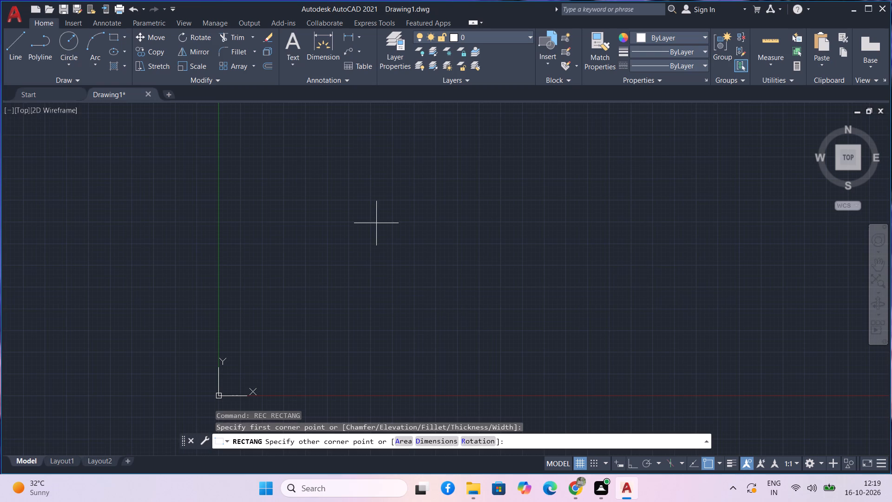
pyautogui.write('d')
pyautogui.press('space')
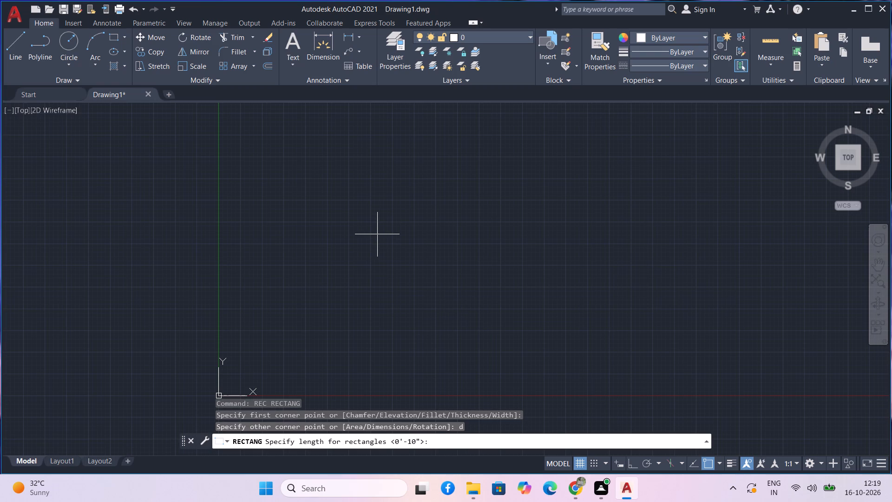
pyautogui.press('3')
pyautogui.write("0'")
pyautogui.press('Return')
pyautogui.write("40'")
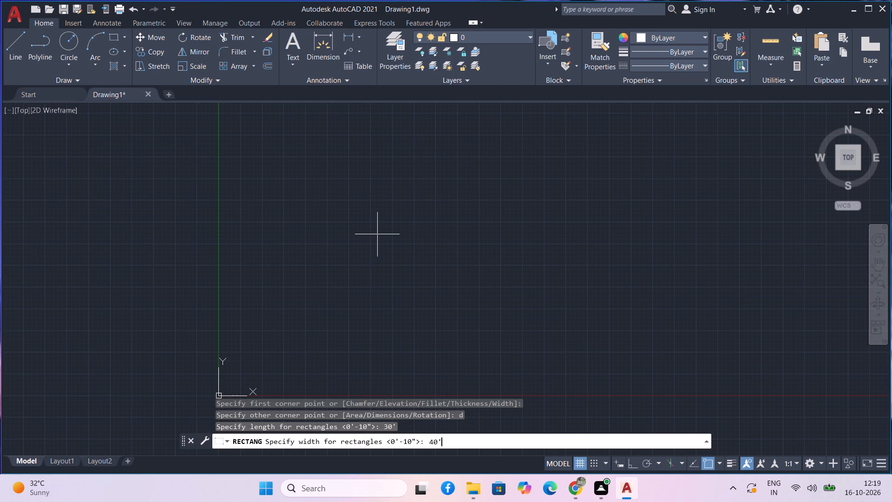
pyautogui.press('Return')
pyautogui.click(372, 234)
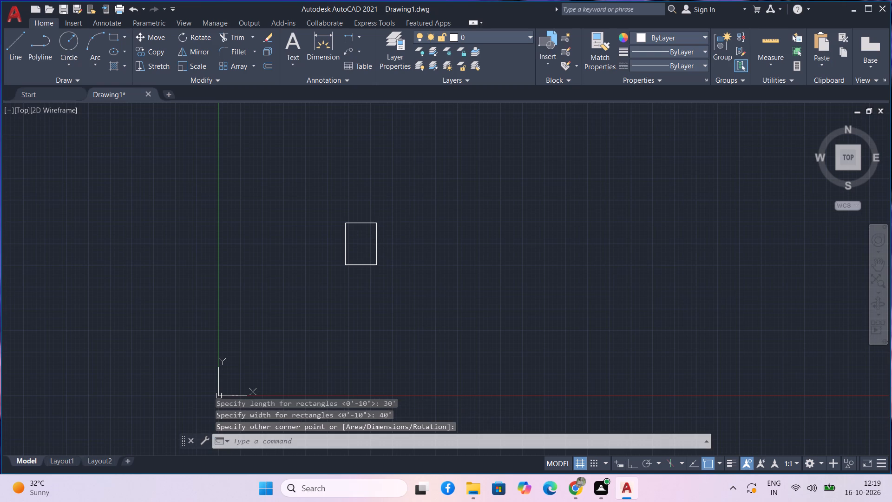
# Measure the rectangle's side lengths with the Quick measure tool.
pyautogui.click(769, 45)
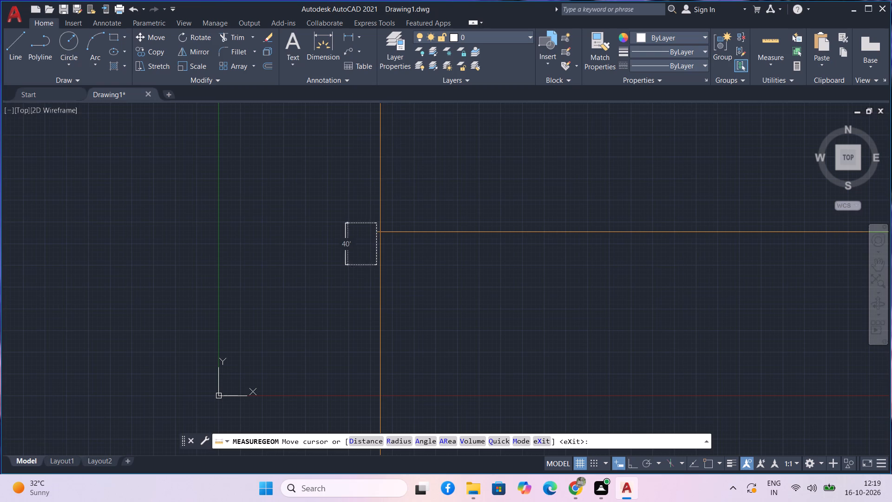
pyautogui.scroll(8, 359, 236)
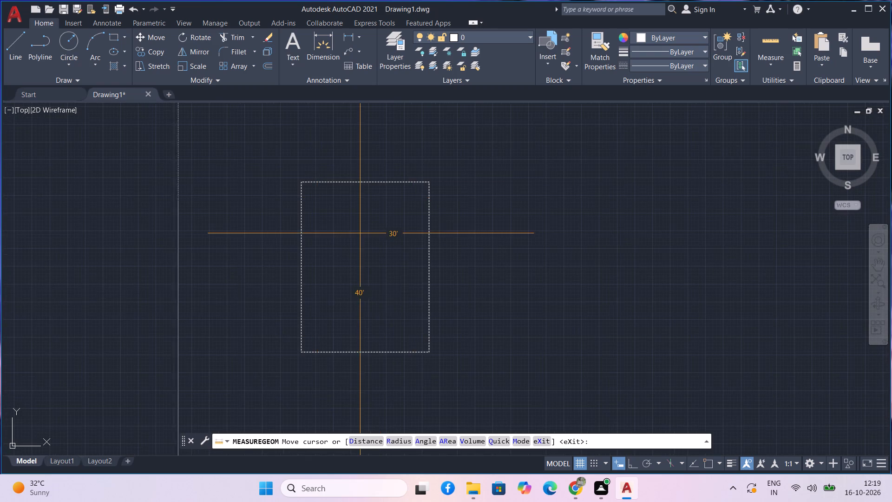
pyautogui.moveTo(361, 234); pyautogui.dragTo(396, 229, button='middle')
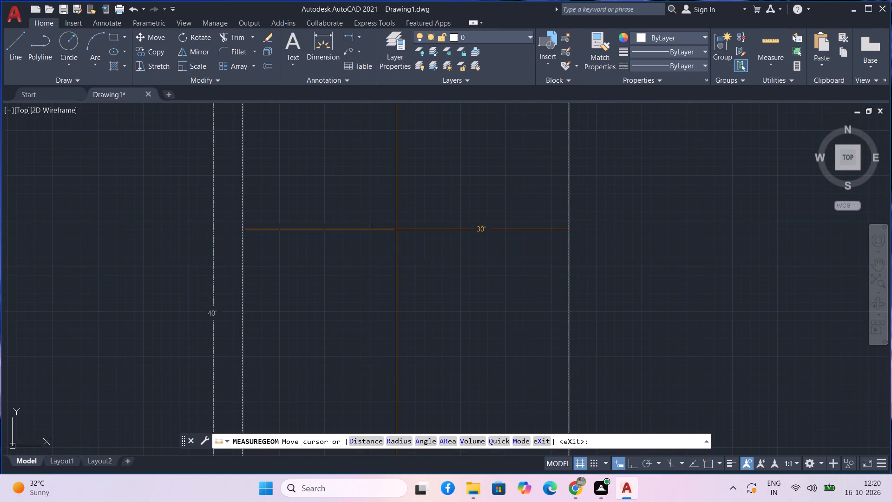
pyautogui.scroll(-1, 396, 229)
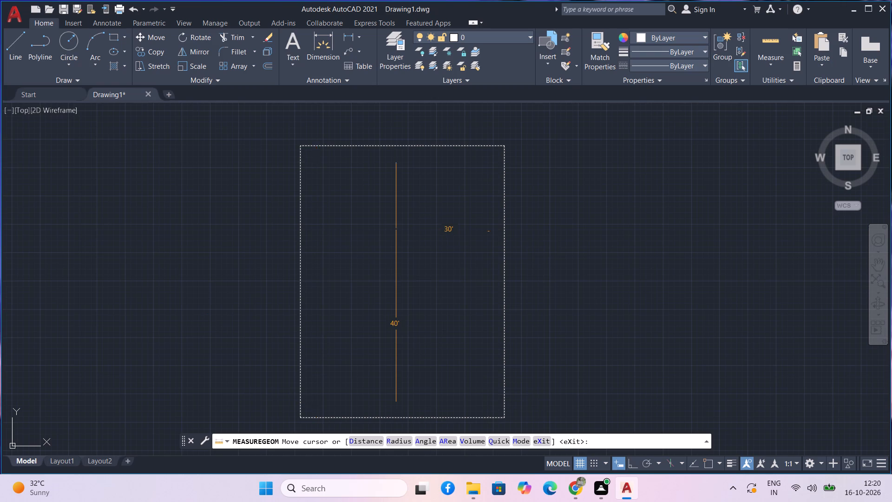
pyautogui.press('Escape')
# Offset the outer rectangle 9" inward to form the inner face of the walls.
pyautogui.moveTo(405, 219); pyautogui.dragTo(435, 203, button='middle')
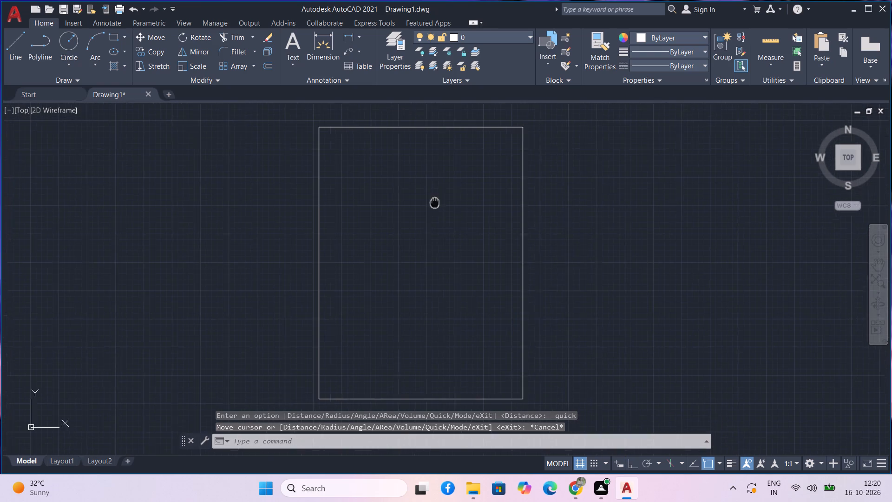
pyautogui.moveTo(435, 203); pyautogui.dragTo(436, 203, button='middle')
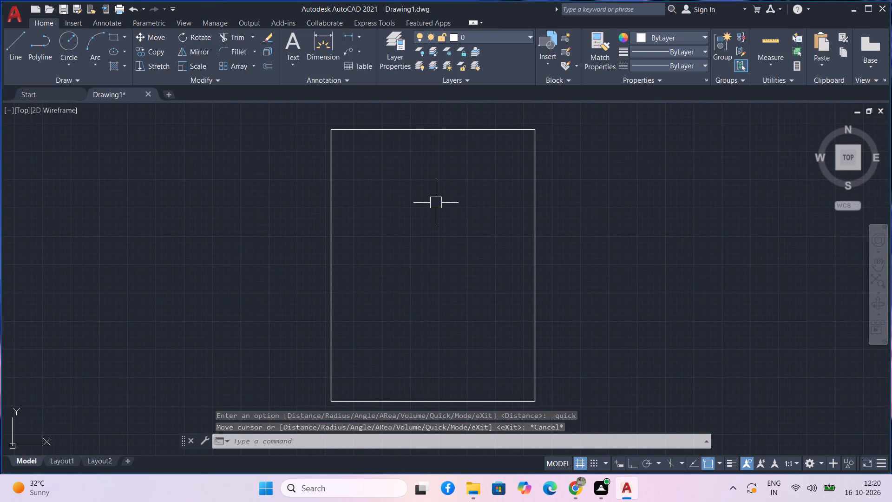
pyautogui.write('o n')
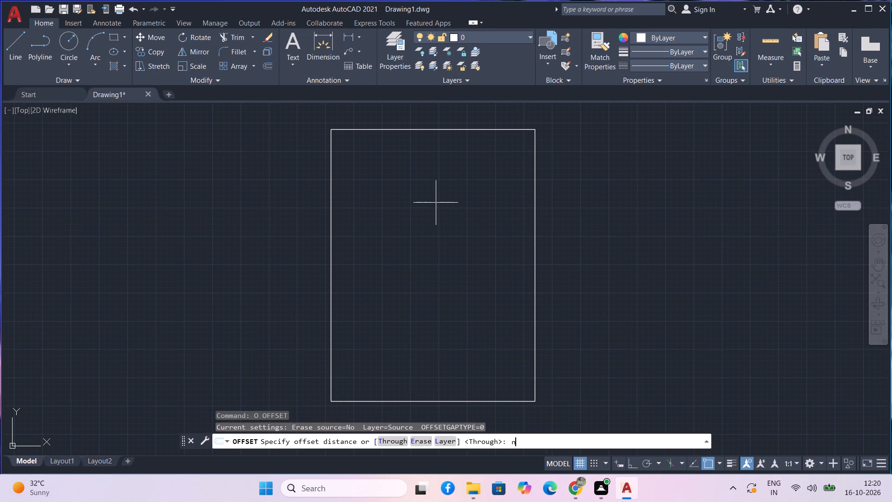
pyautogui.write('9')
pyautogui.press('space')
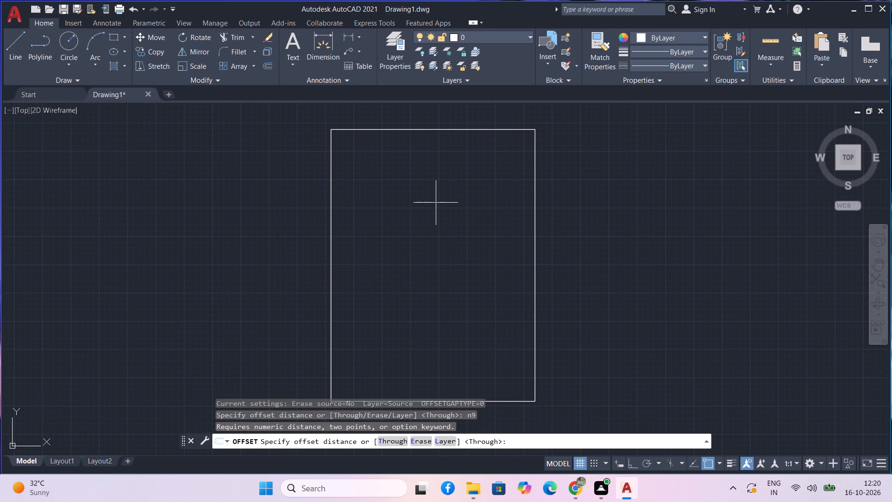
pyautogui.write('9')
pyautogui.press('space')
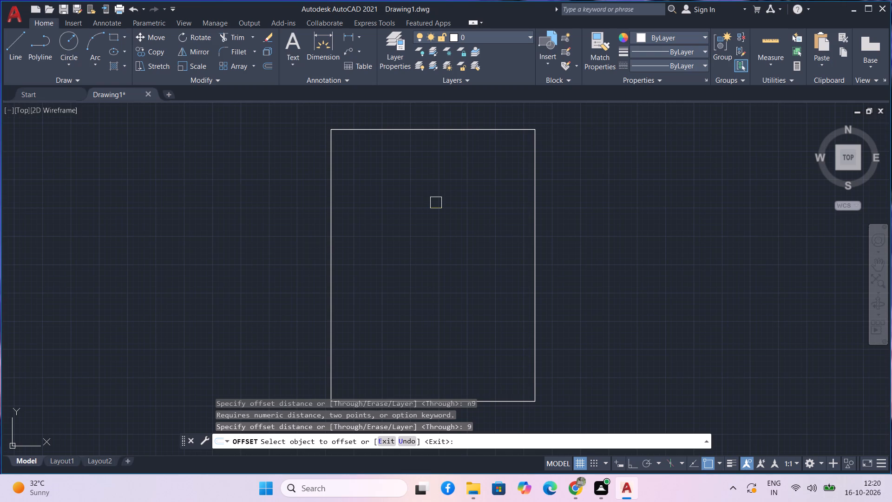
pyautogui.click(330, 252)
pyautogui.click(373, 253)
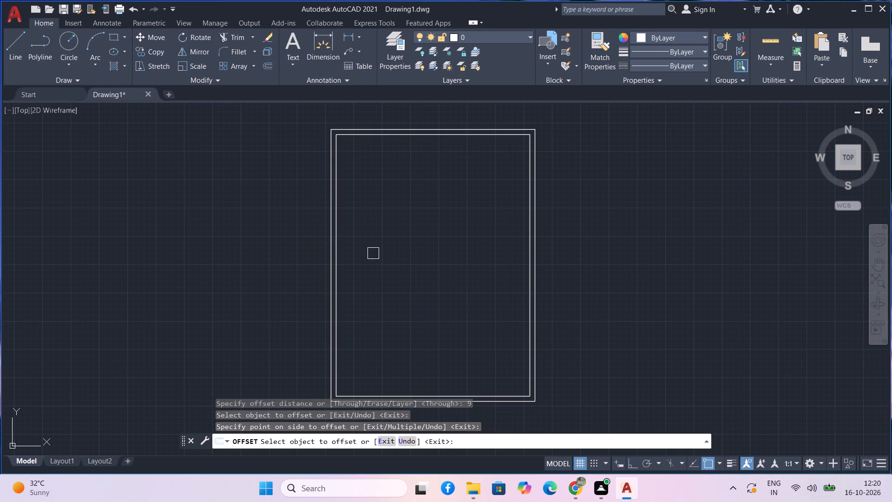
pyautogui.moveTo(374, 253); pyautogui.dragTo(421, 230, button='middle')
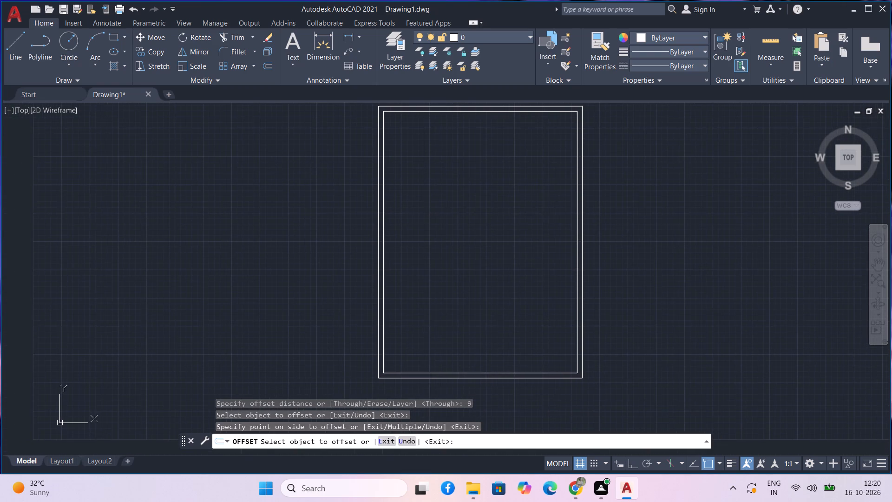
pyautogui.moveTo(421, 230); pyautogui.dragTo(511, 242, button='middle')
pyautogui.middleClick(511, 242)
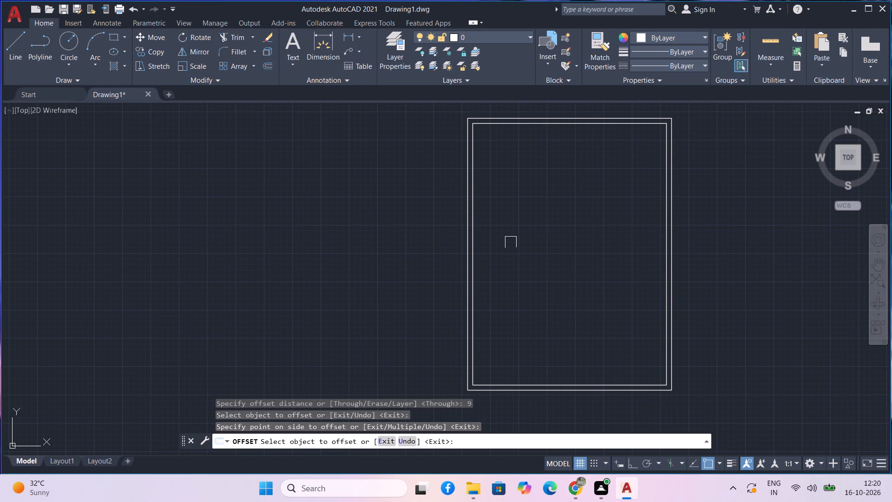
pyautogui.press('Escape')
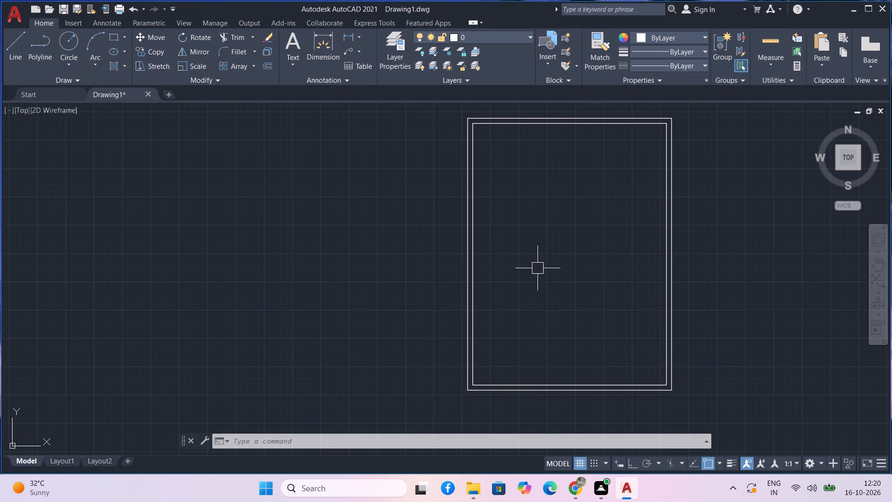
# Explode the inner rectangle into separate lines.
pyautogui.moveTo(483, 310); pyautogui.dragTo(476, 290, button='middle')
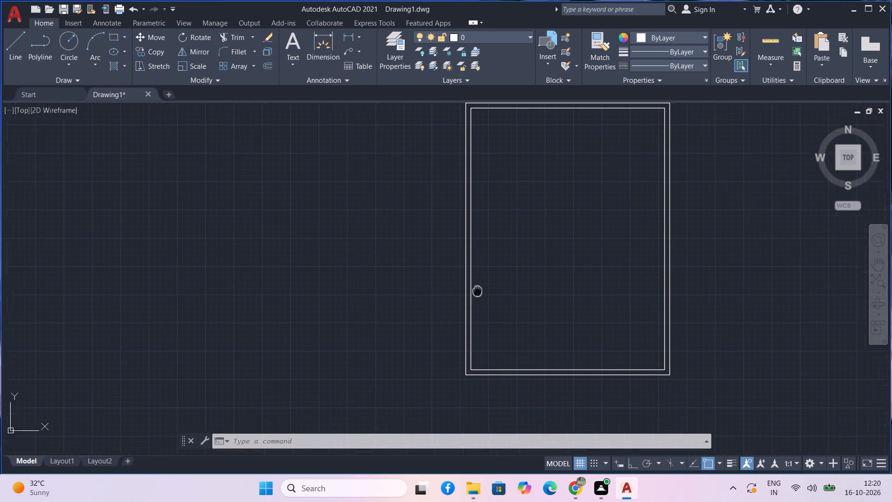
pyautogui.moveTo(476, 290); pyautogui.dragTo(392, 307, button='middle')
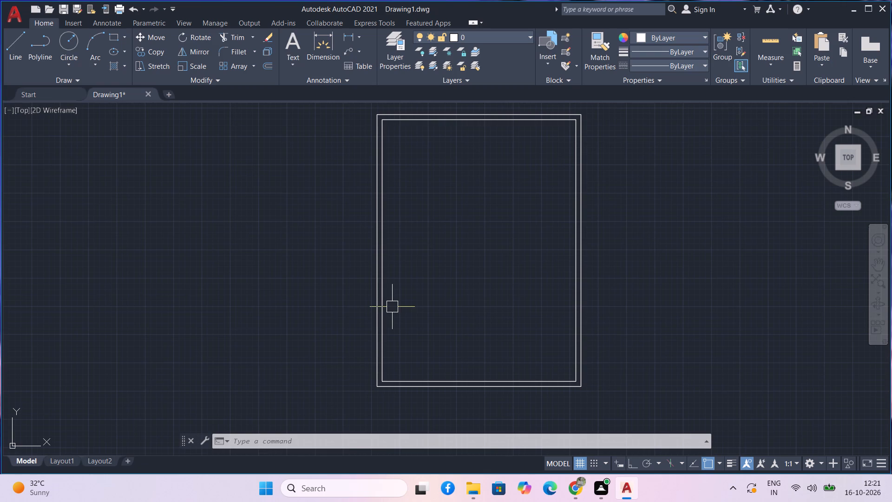
pyautogui.write('x')
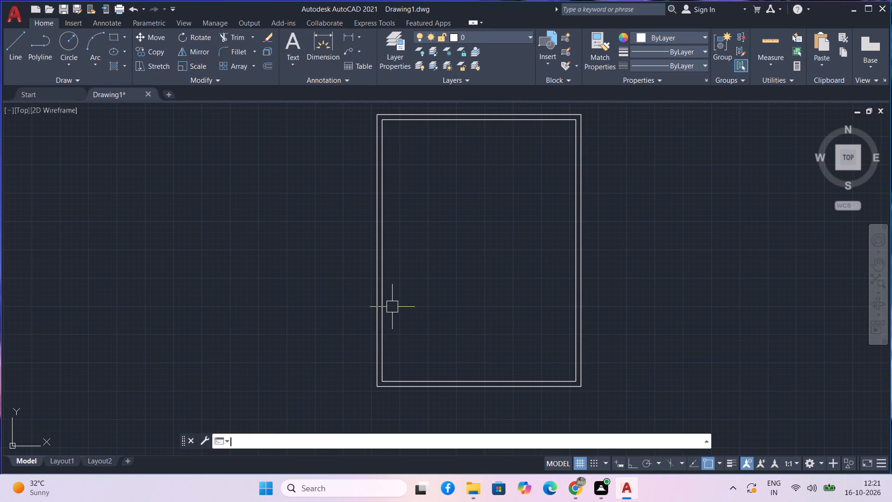
pyautogui.press('space')
pyautogui.click(379, 310)
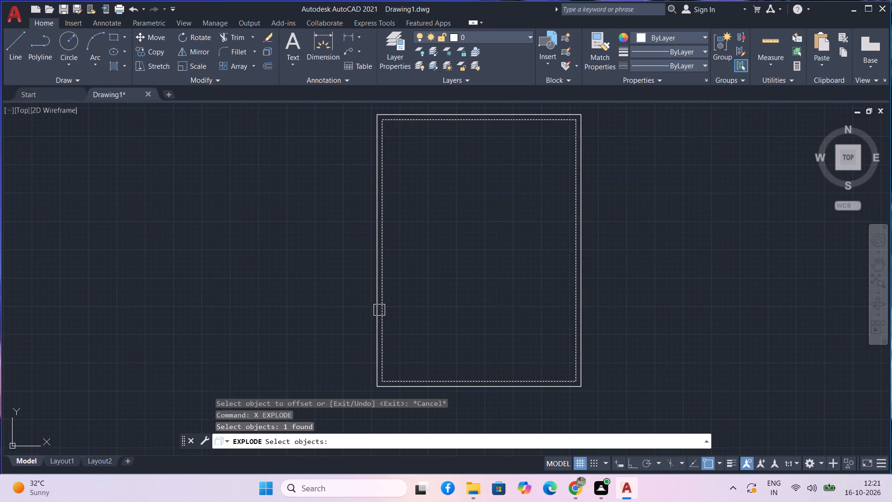
pyautogui.press('space')
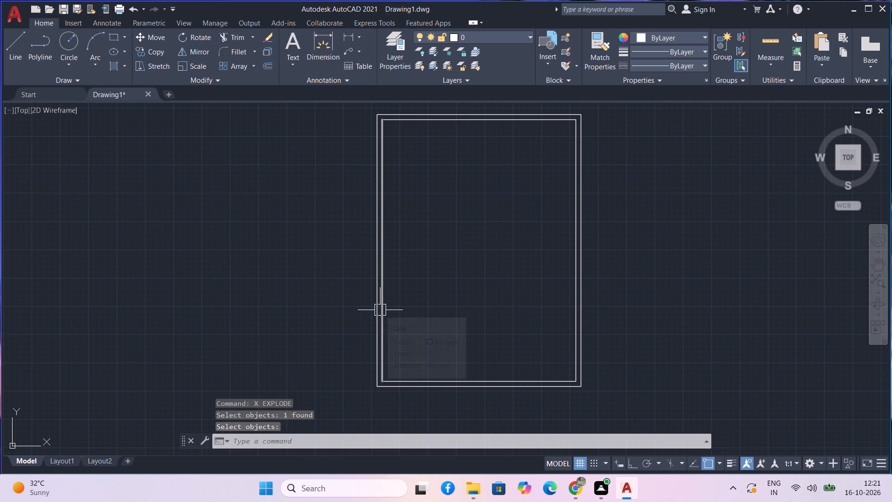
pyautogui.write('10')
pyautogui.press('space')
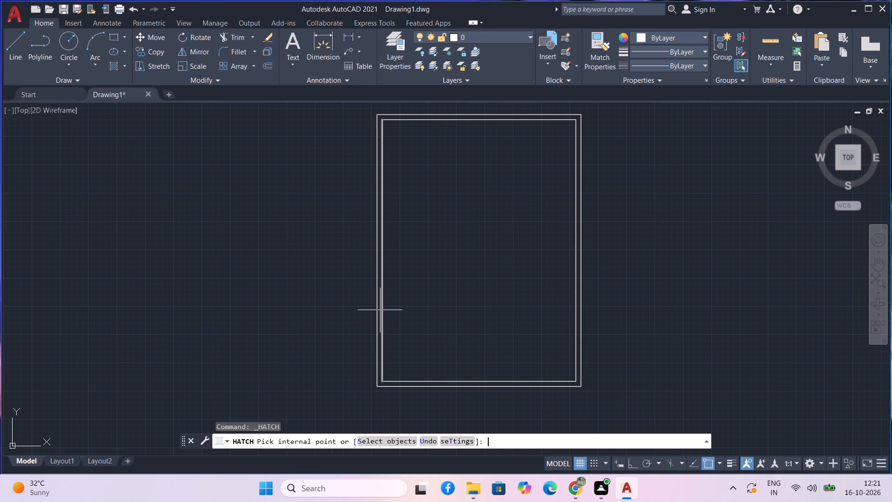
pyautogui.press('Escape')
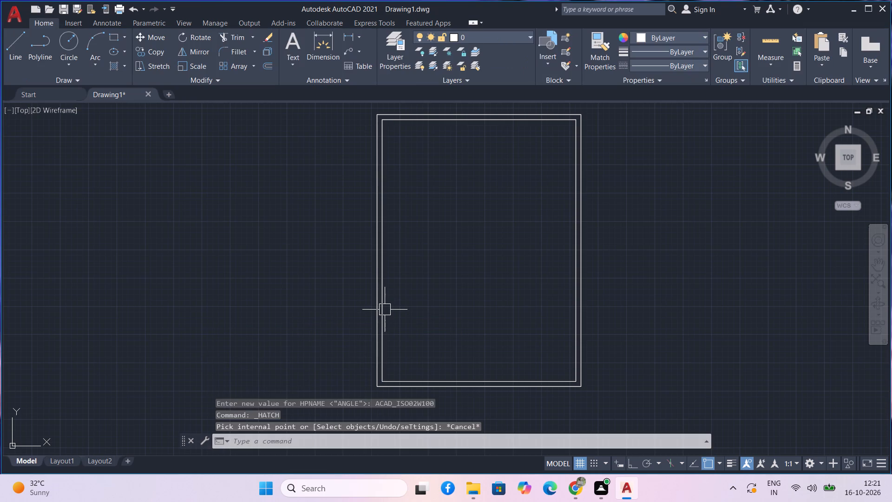
# Offset the inner rectangle's top line 10' downward into the plan.
pyautogui.write('o')
pyautogui.press('space')
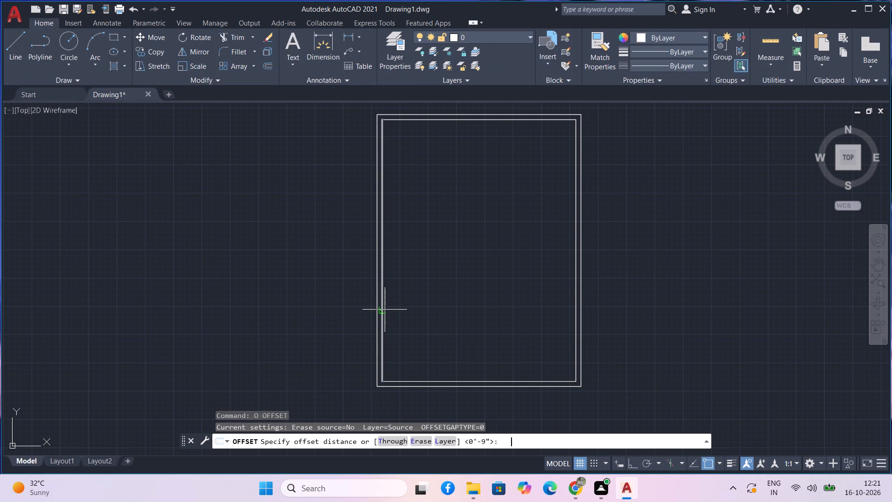
pyautogui.write("10'")
pyautogui.press('Return')
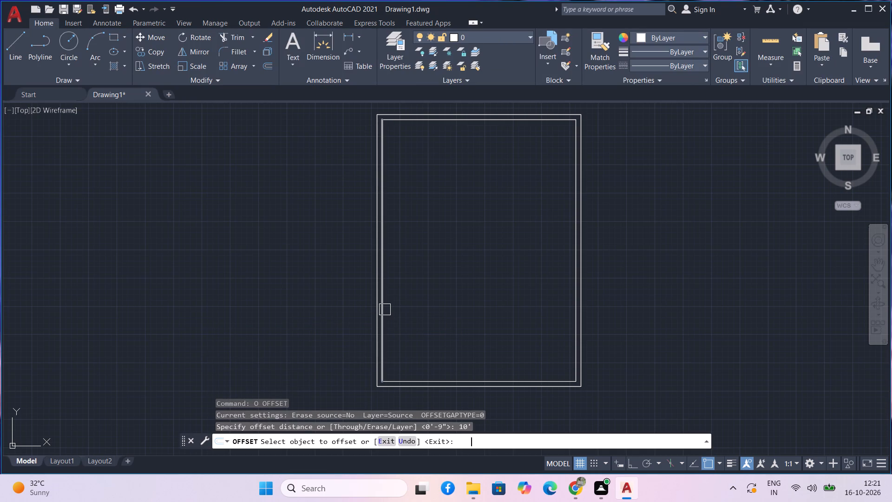
pyautogui.moveTo(462, 229); pyautogui.dragTo(463, 236, button='middle')
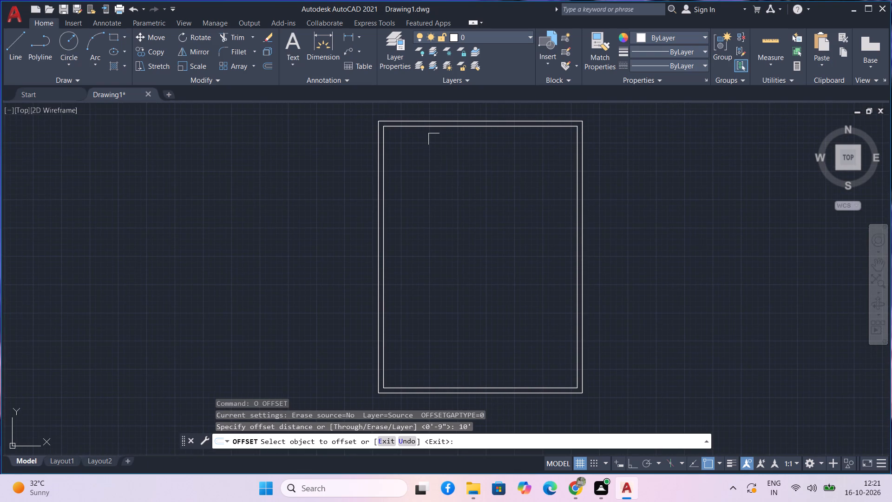
pyautogui.click(439, 131)
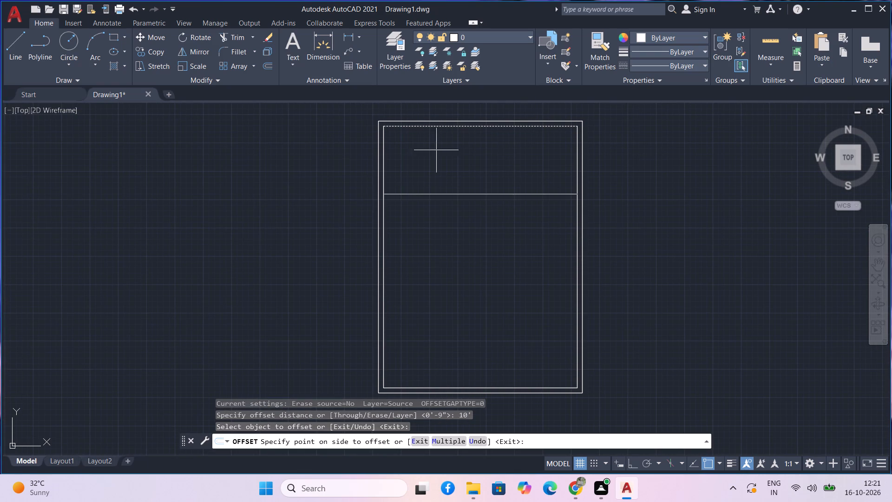
pyautogui.click(436, 177)
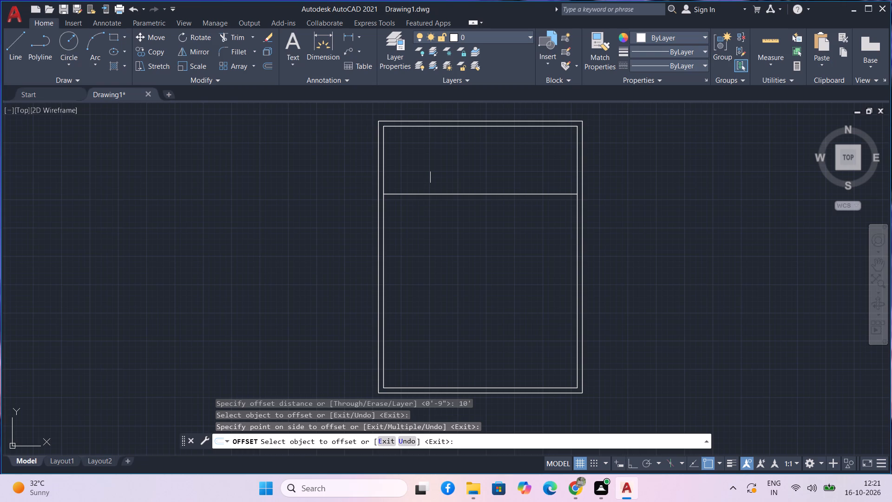
pyautogui.press('Escape')
# Offset the inner rectangle's left and right vertical lines 12' inward to lay out two vertical partition lines.
pyautogui.write("o 12'")
pyautogui.press('Return')
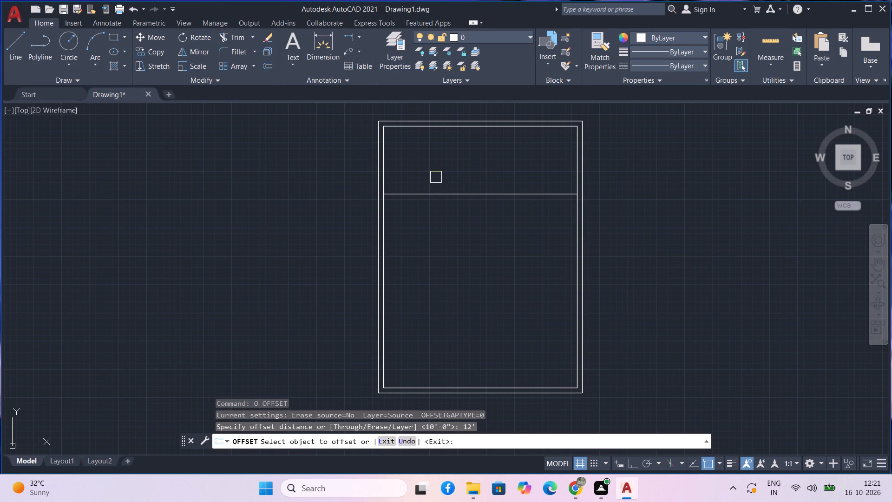
pyautogui.click(387, 226)
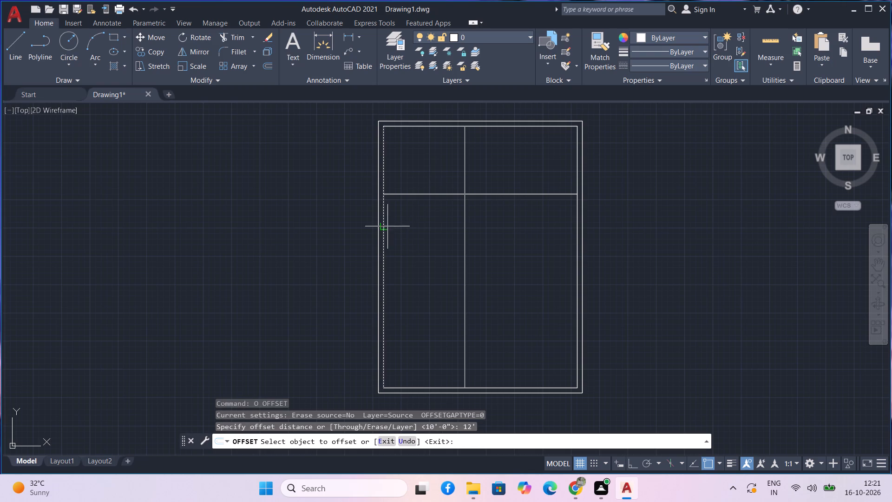
pyautogui.click(423, 229)
pyautogui.scroll(2, 576, 228)
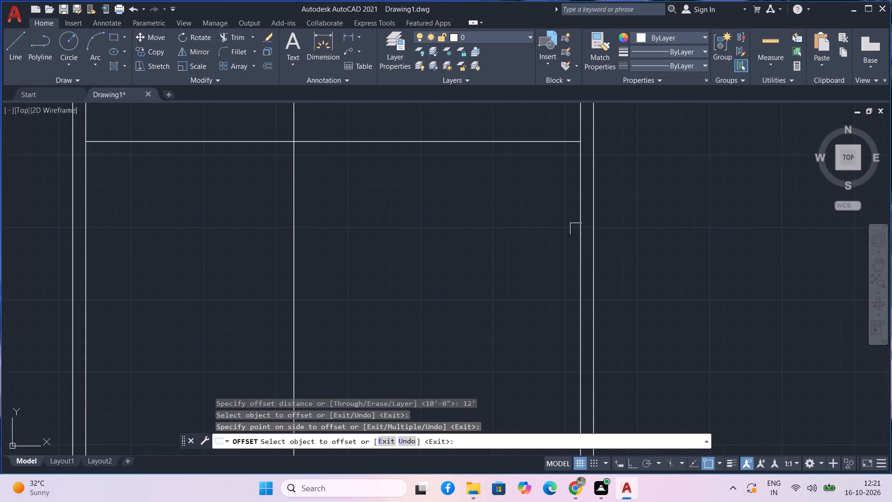
pyautogui.click(576, 229)
pyautogui.click(556, 230)
pyautogui.scroll(-2, 554, 228)
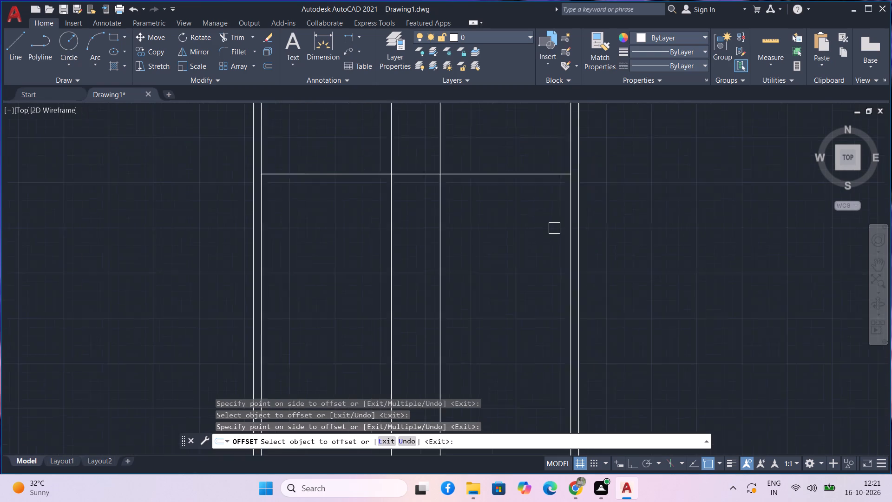
pyautogui.moveTo(535, 230); pyautogui.dragTo(547, 251, button='middle')
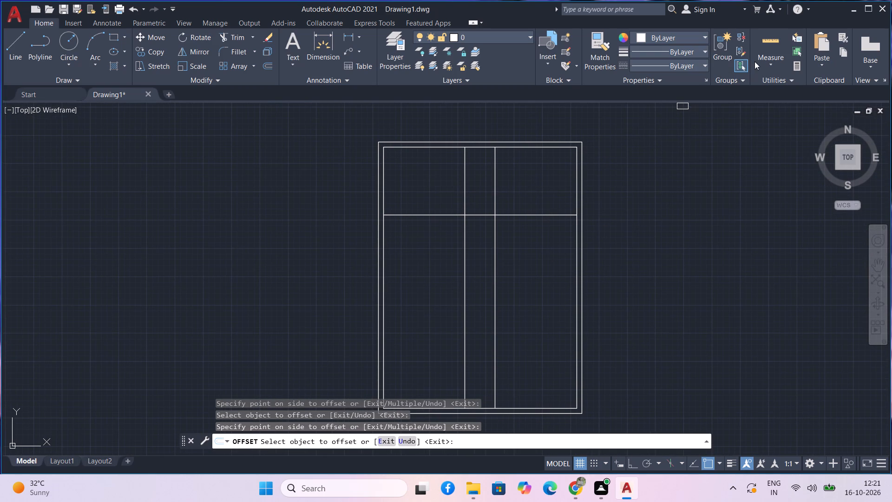
pyautogui.moveTo(767, 49); pyautogui.dragTo(764, 54)
pyautogui.press('Escape')
# Measure the widths and heights of the two upper corner rooms with the Quick measure tool.
pyautogui.click(771, 48)
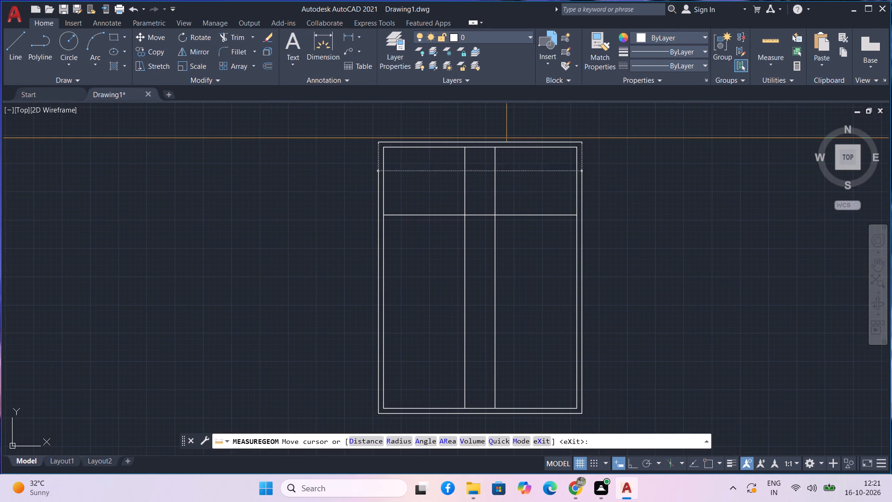
pyautogui.scroll(9, 499, 204)
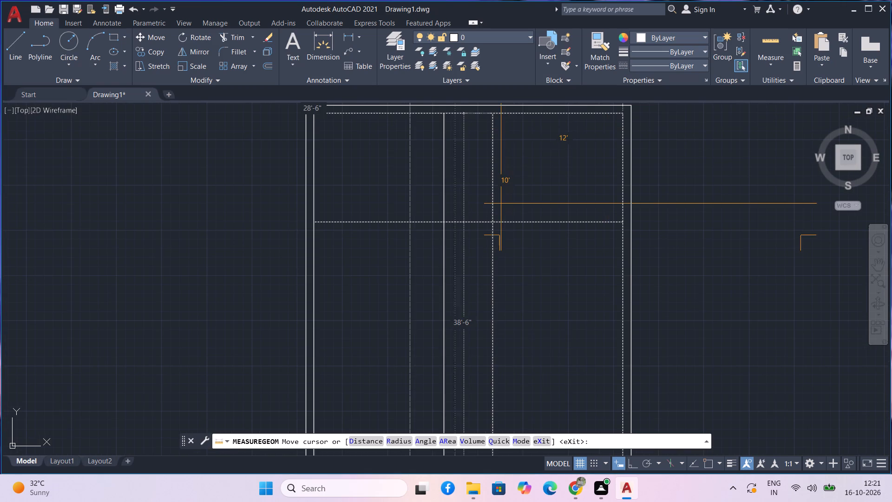
pyautogui.moveTo(495, 200); pyautogui.dragTo(508, 284, button='middle')
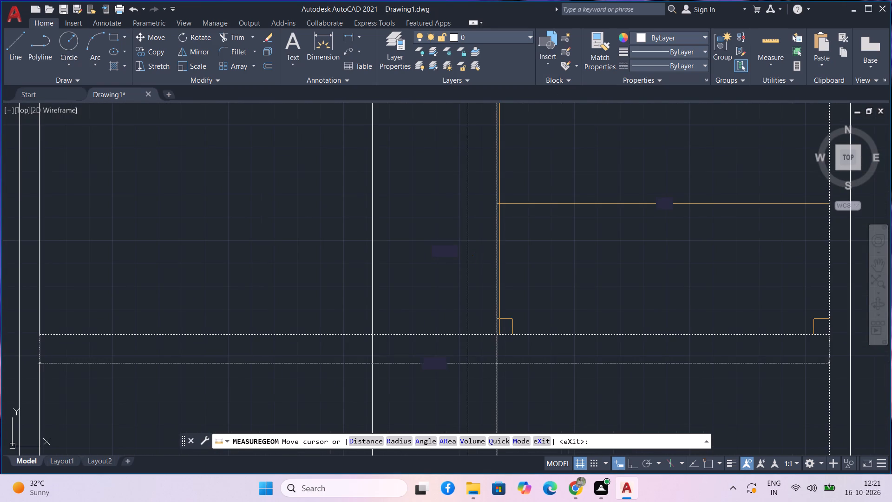
pyautogui.scroll(-1, 425, 237)
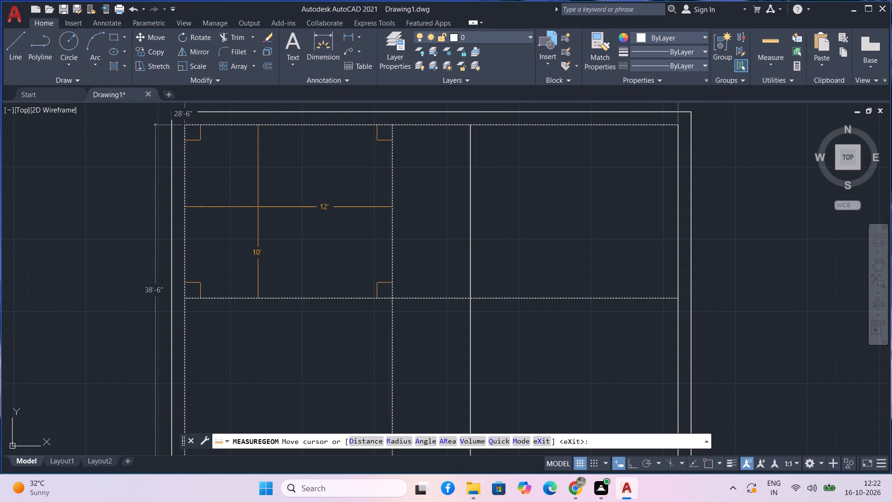
pyautogui.press('Escape')
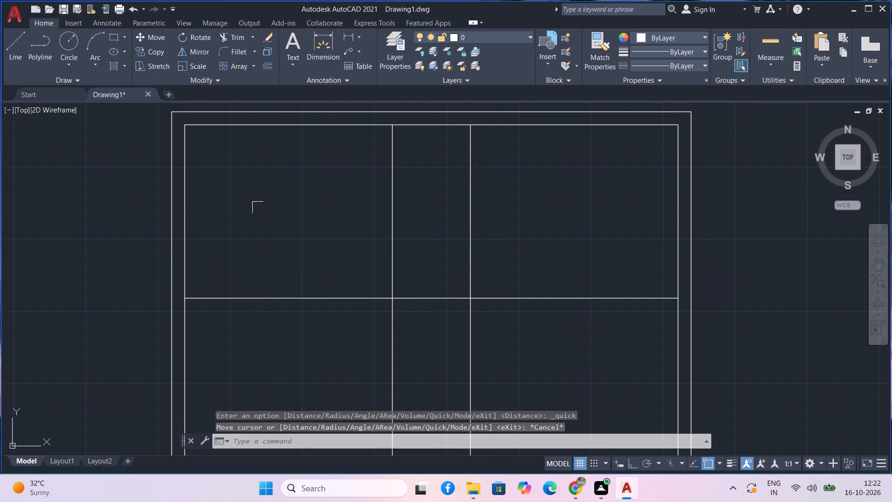
# Select the two vertical partition lines running down the middle of the plan.
pyautogui.moveTo(278, 217); pyautogui.dragTo(344, 143, button='middle')
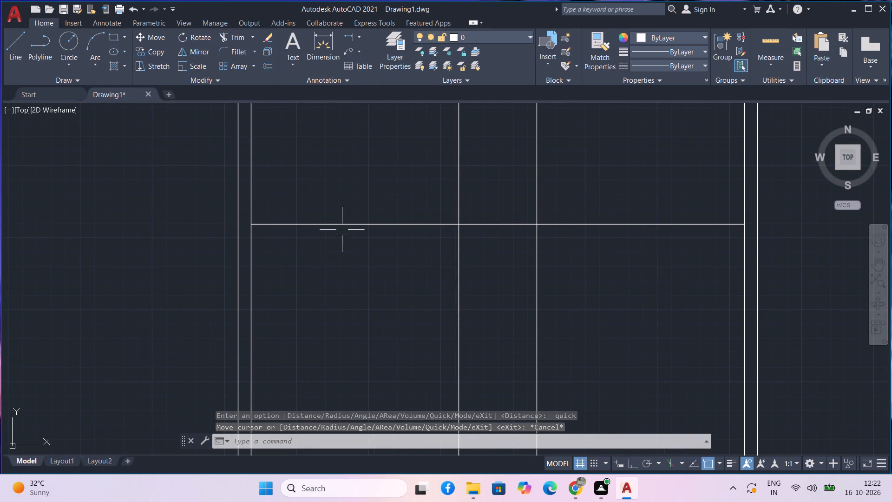
pyautogui.scroll(-1, 341, 266)
pyautogui.moveTo(344, 267); pyautogui.dragTo(299, 273, button='middle')
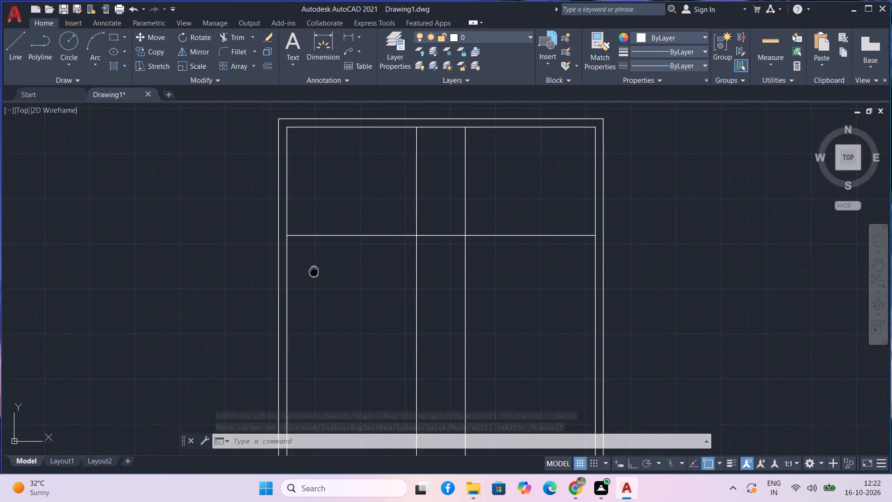
pyautogui.moveTo(299, 273); pyautogui.dragTo(258, 284, button='middle')
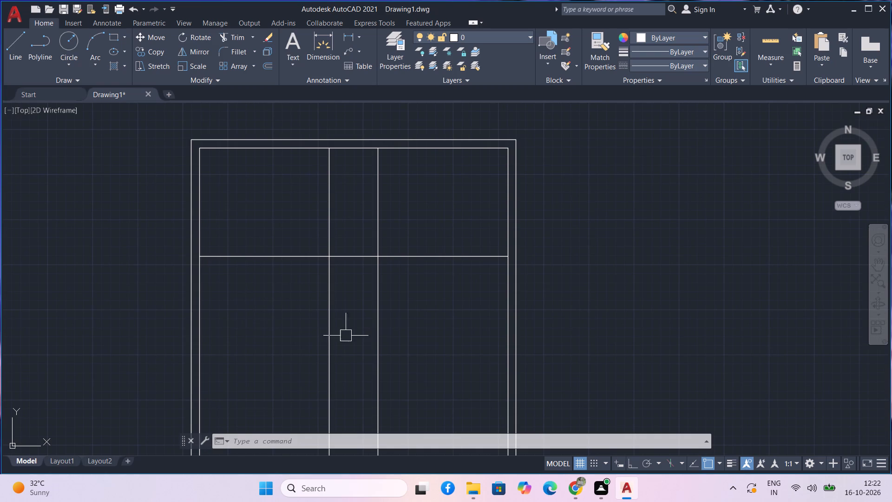
pyautogui.moveTo(260, 330); pyautogui.dragTo(469, 344)
pyautogui.moveTo(469, 344); pyautogui.dragTo(294, 339)
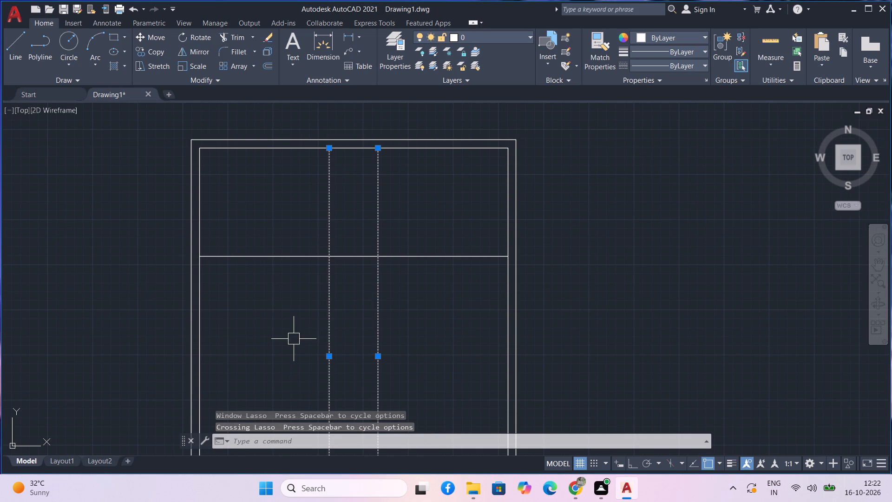
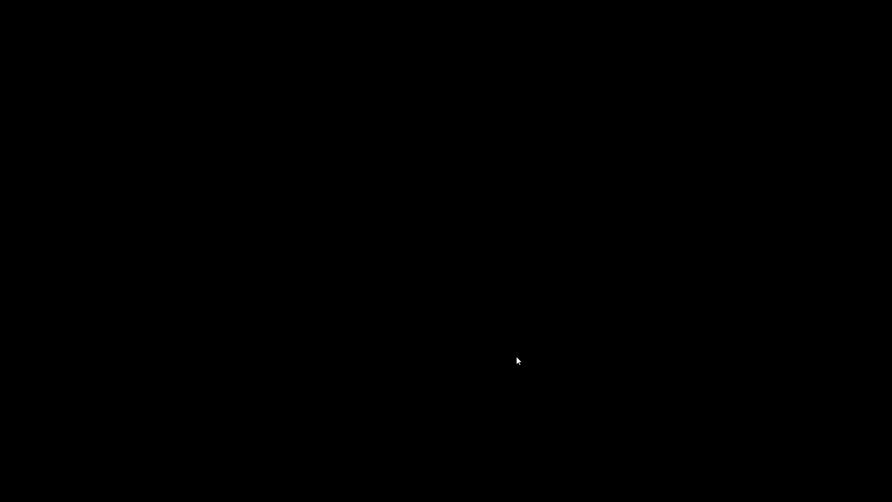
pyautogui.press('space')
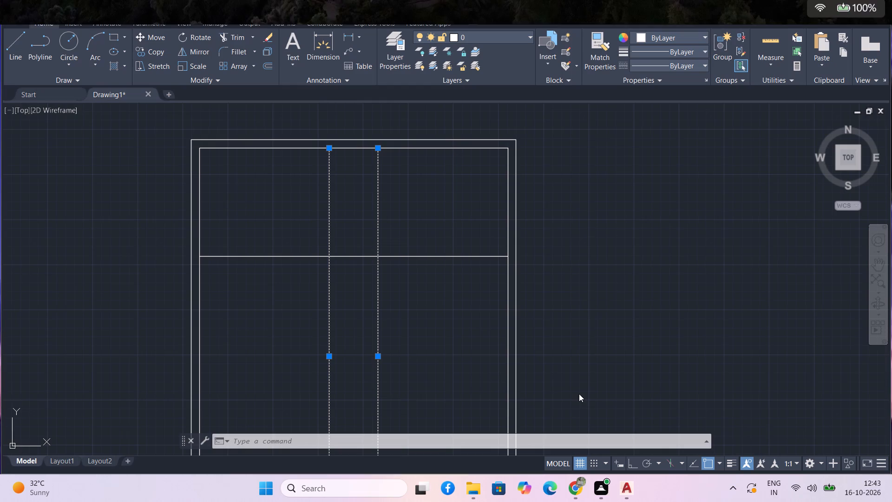
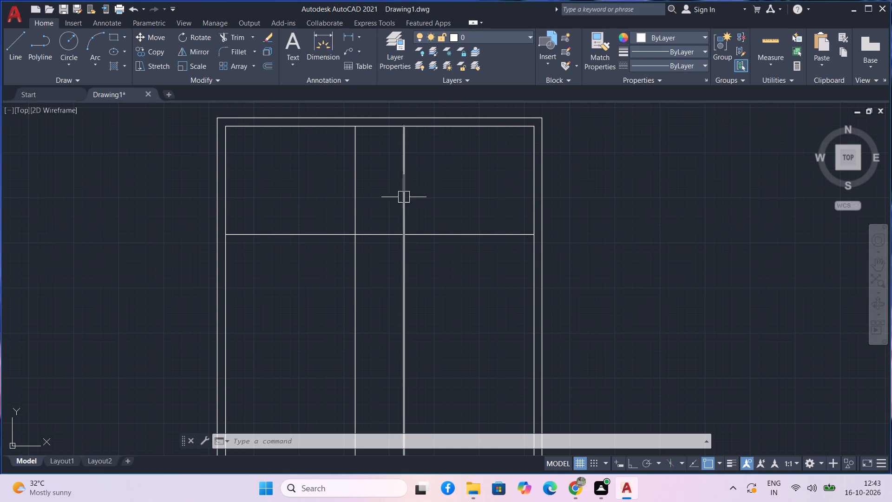
# Offset the upper and left inner outline of the outer wall 4.5" inward.
pyautogui.scroll(-1, 404, 199)
pyautogui.moveTo(430, 214); pyautogui.dragTo(615, 231, button='middle')
pyautogui.write('o')
pyautogui.press('space')
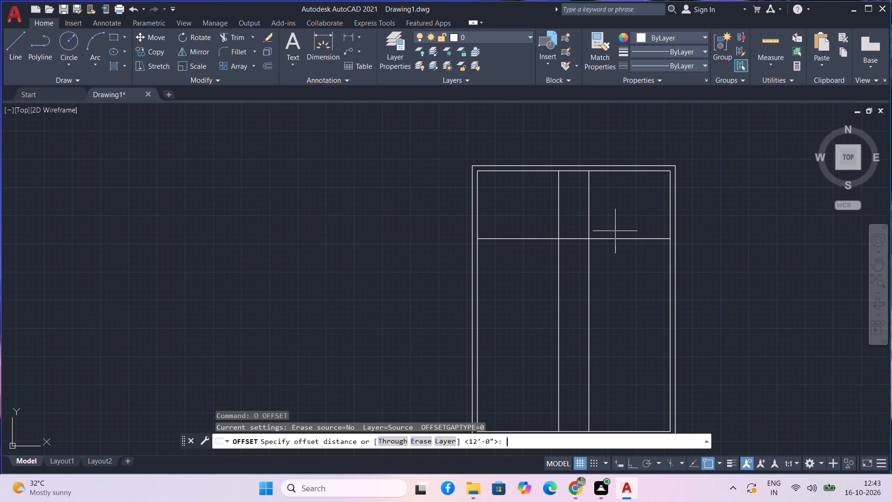
pyautogui.write('4.5')
pyautogui.press('Return')
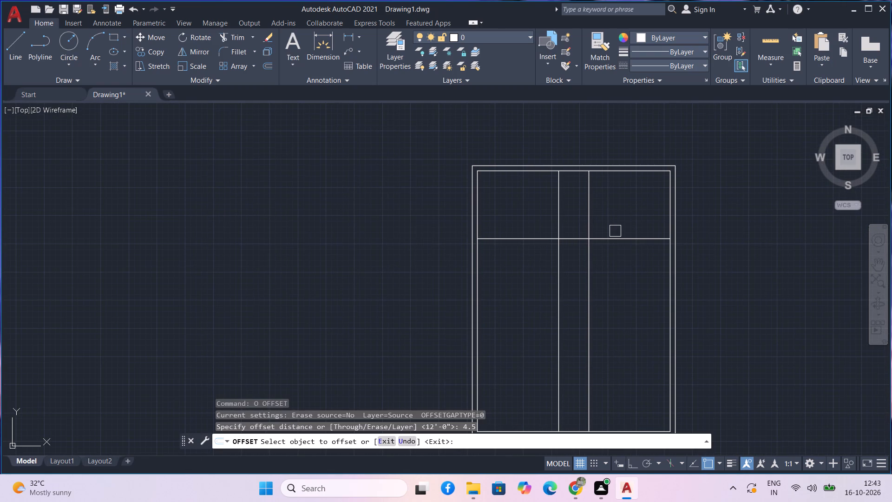
pyautogui.scroll(2, 483, 142)
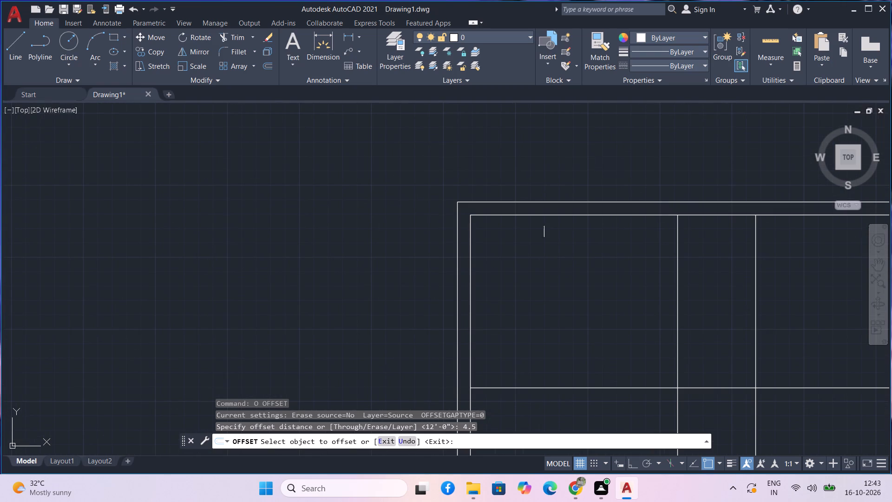
pyautogui.click(557, 218)
pyautogui.click(554, 226)
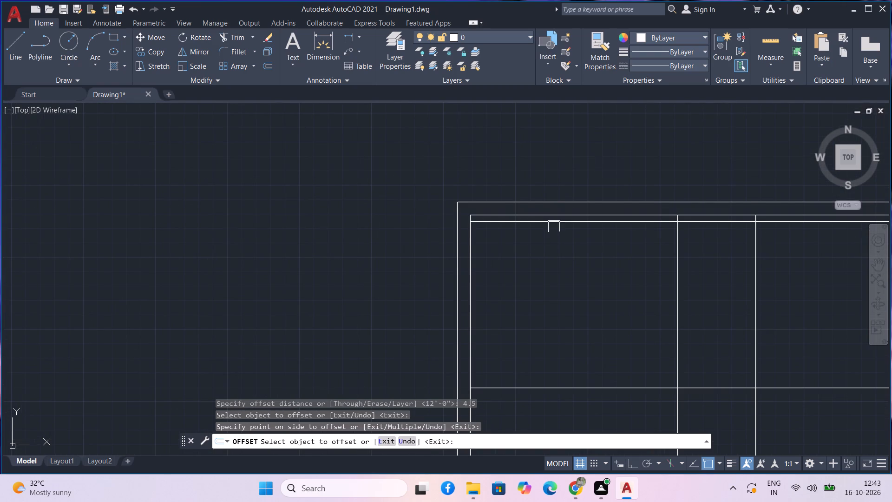
pyautogui.click(472, 293)
pyautogui.click(487, 294)
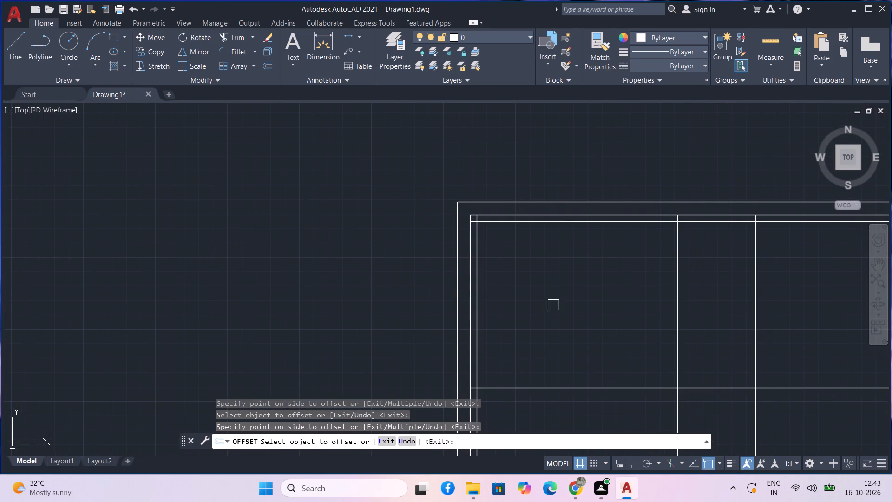
# Offset the horizontal partition line 4.5" downward and both vertical partition lines 4.5" to the right to give them thickness.
pyautogui.click(617, 389)
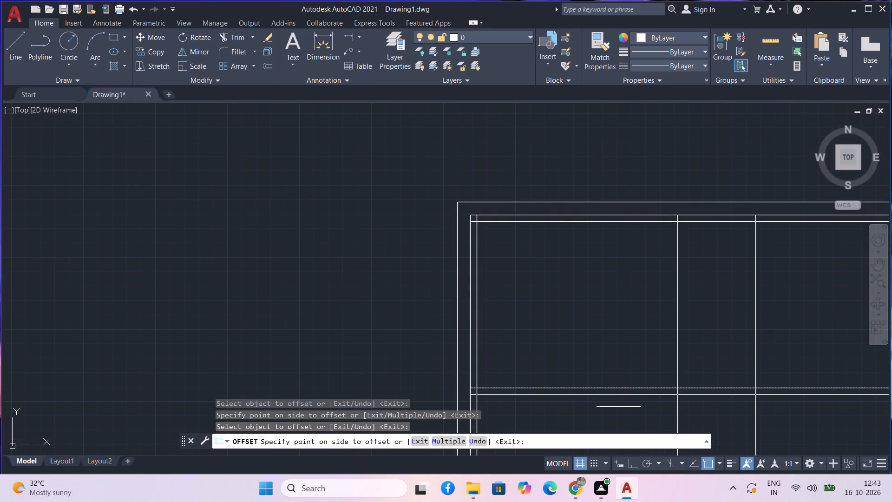
pyautogui.click(619, 407)
pyautogui.click(679, 361)
pyautogui.click(699, 360)
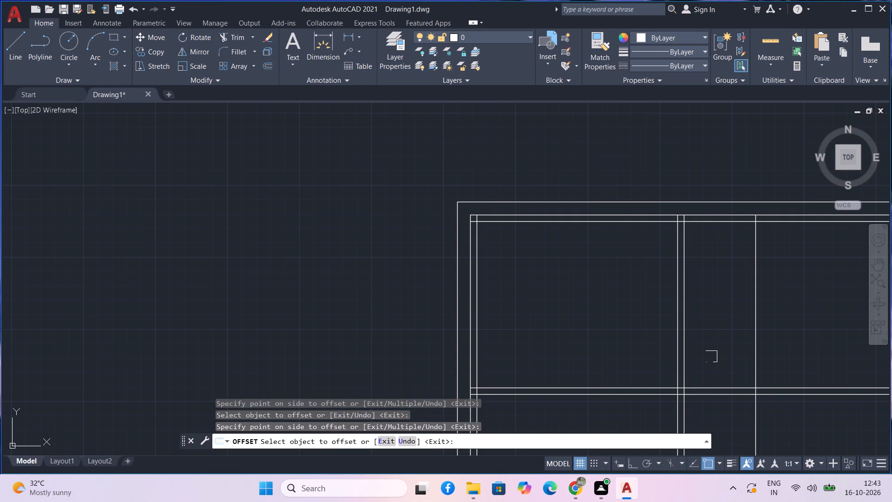
pyautogui.click(759, 347)
pyautogui.click(771, 346)
pyautogui.moveTo(740, 364); pyautogui.dragTo(727, 322, button='middle')
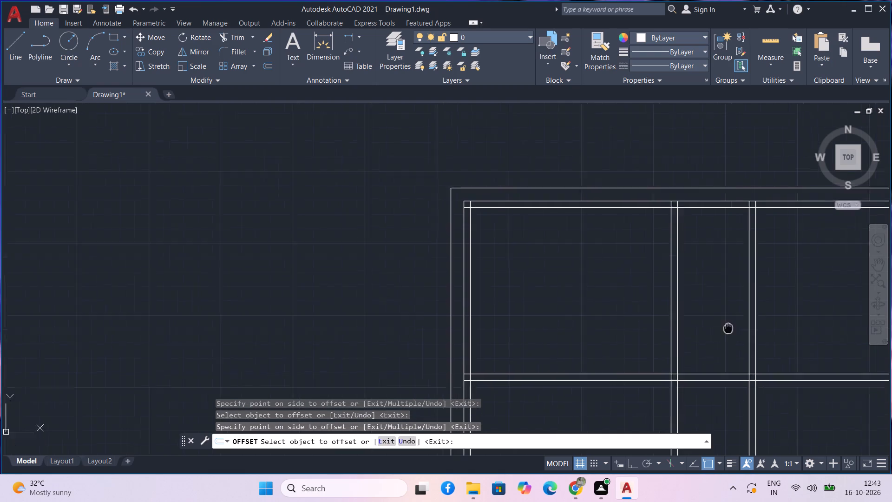
pyautogui.moveTo(727, 322); pyautogui.dragTo(717, 217, button='middle')
pyautogui.scroll(-1, 711, 231)
pyautogui.moveTo(727, 333); pyautogui.dragTo(727, 282, button='middle')
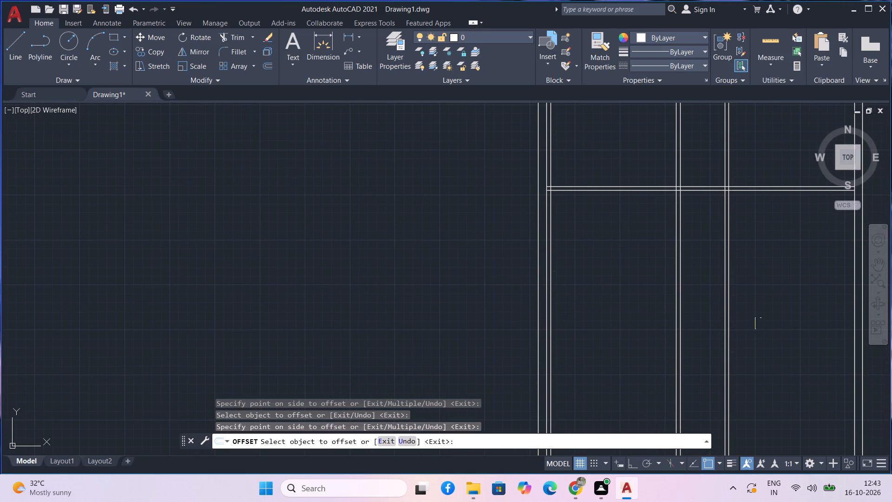
pyautogui.press('Escape')
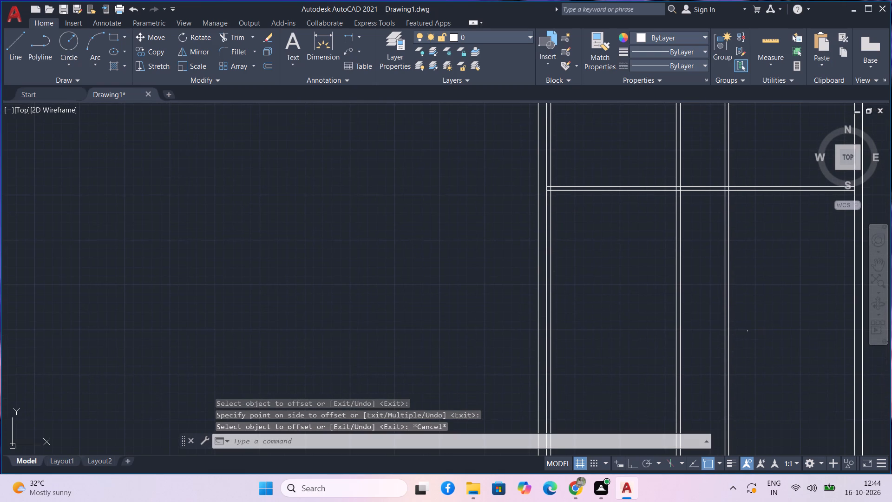
pyautogui.moveTo(783, 308); pyautogui.dragTo(757, 375, button='middle')
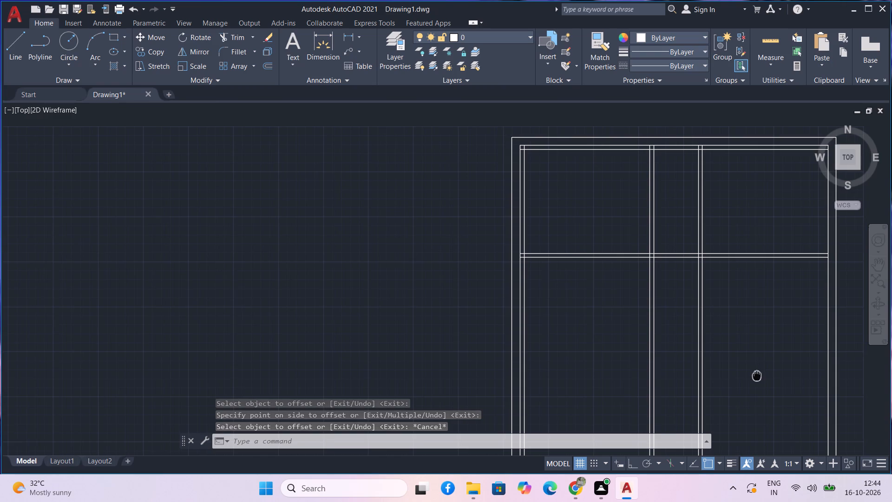
pyautogui.press('Escape')
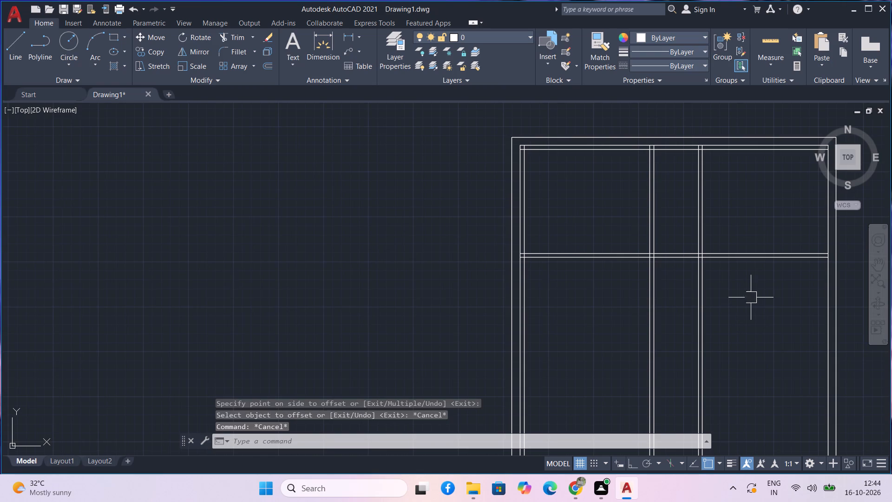
# Offset the innermost upper wall line 5' downward into the rooms.
pyautogui.write('o')
pyautogui.press('space')
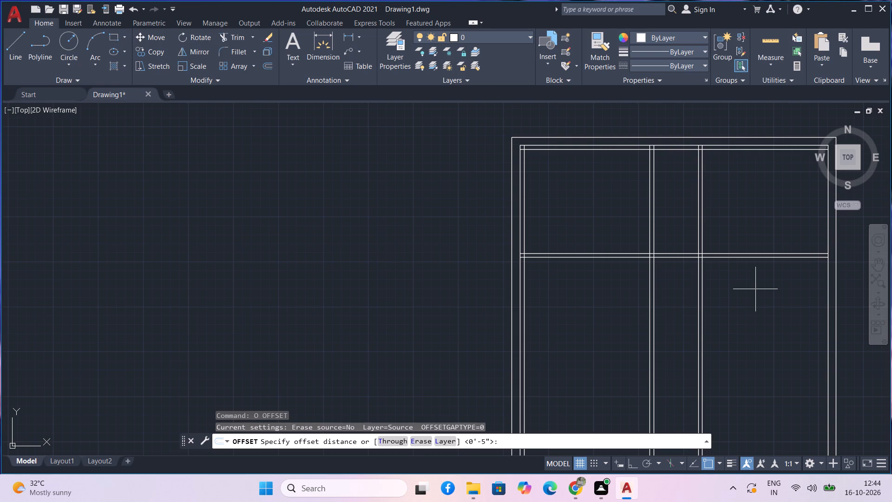
pyautogui.write("5'")
pyautogui.press('Return')
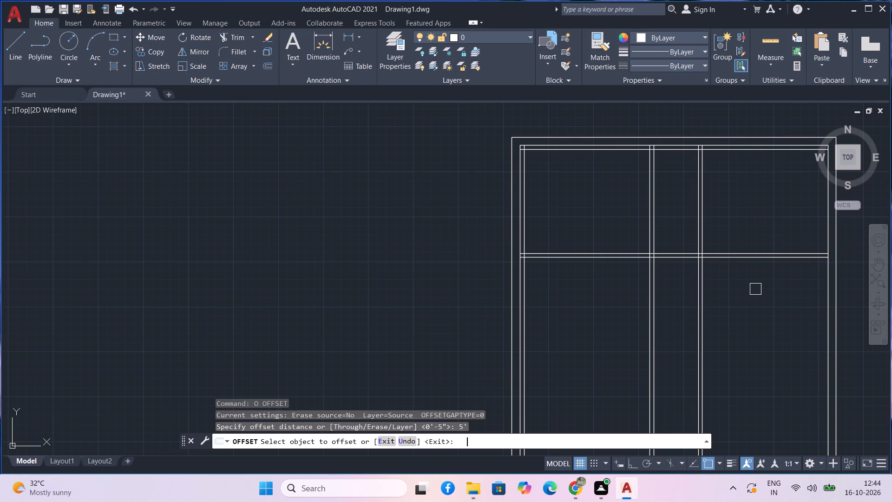
pyautogui.click(737, 153)
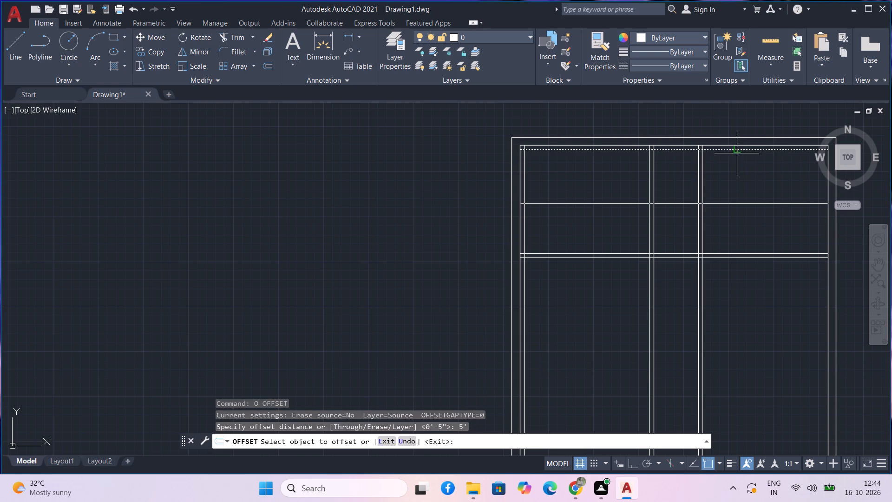
pyautogui.click(737, 173)
pyautogui.press('Escape')
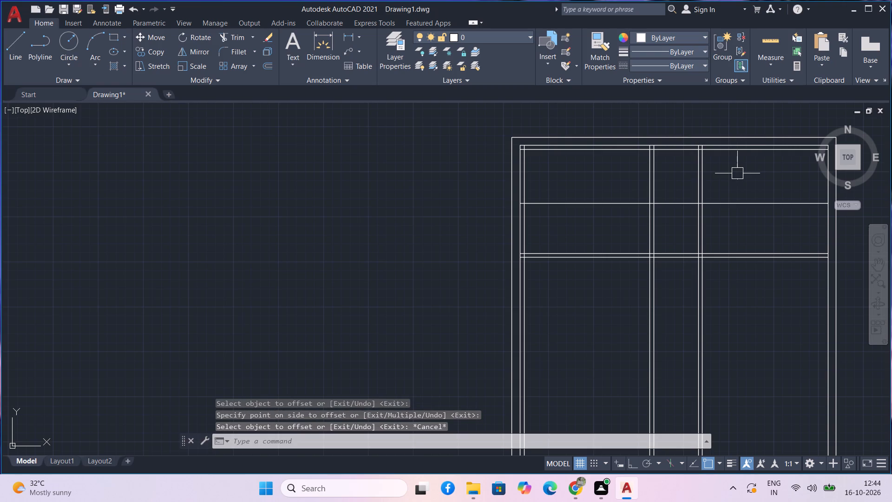
# Trim the new horizontal line in the left and right upper rooms, leaving it across the central bay between the vertical partitions.
pyautogui.write('tr')
pyautogui.press('space')
pyautogui.moveTo(747, 182); pyautogui.dragTo(747, 186)
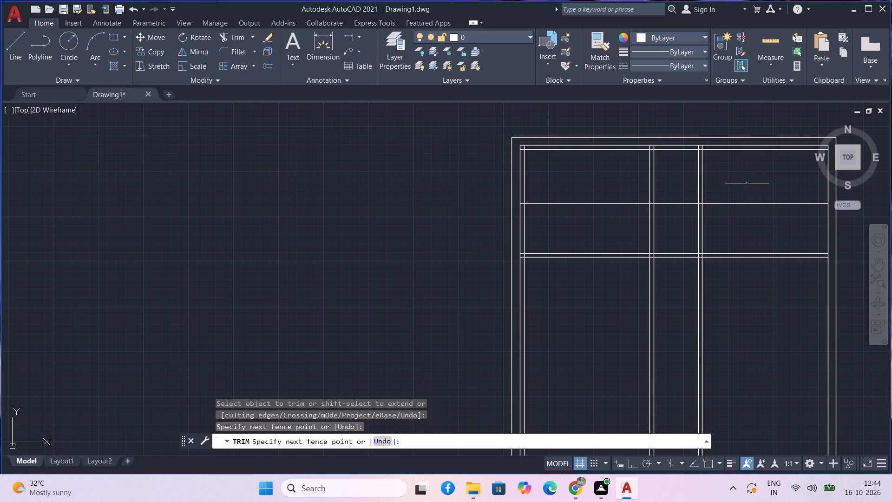
pyautogui.moveTo(747, 186); pyautogui.dragTo(747, 209)
pyautogui.moveTo(633, 213); pyautogui.dragTo(608, 178)
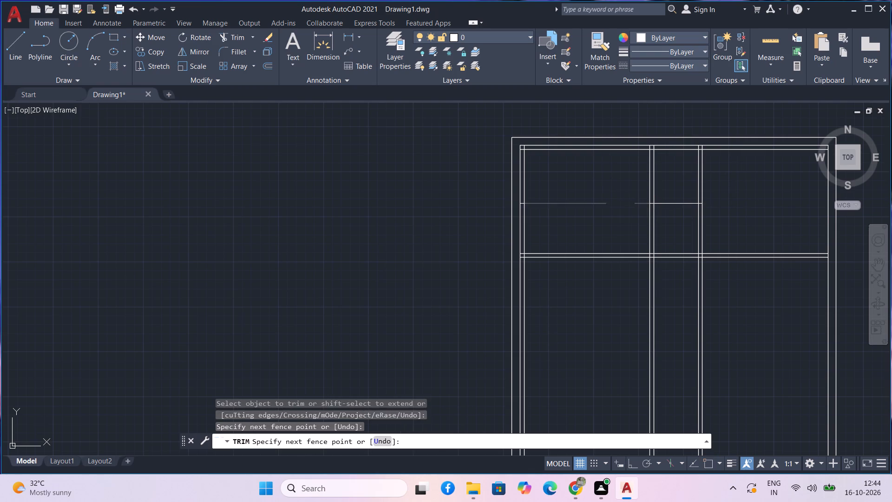
pyautogui.scroll(4, 679, 199)
pyautogui.scroll(4, 607, 207)
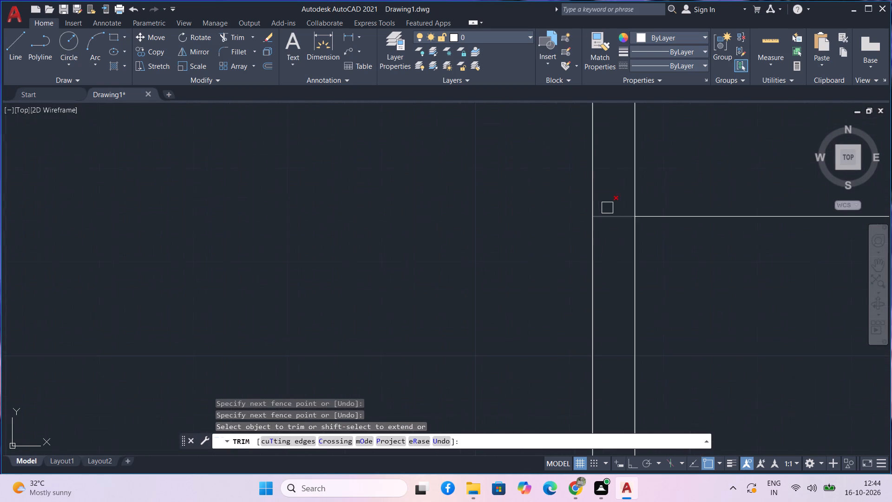
pyautogui.scroll(-3, 660, 288)
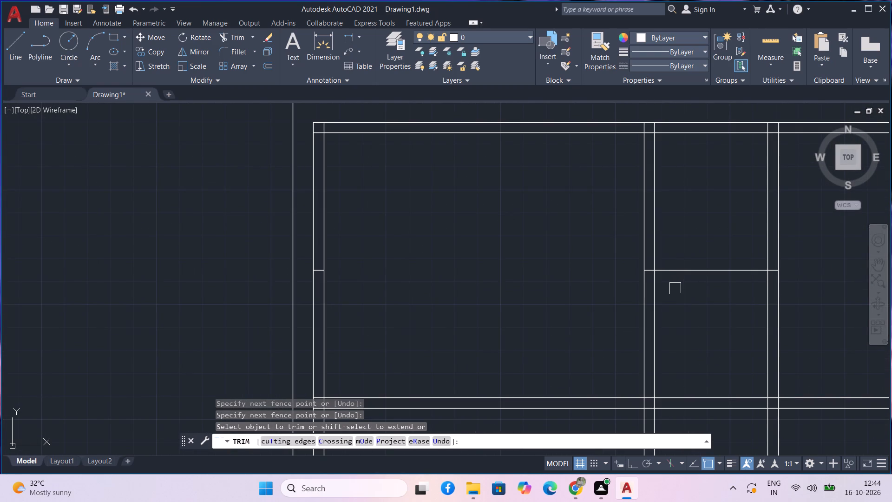
pyautogui.press('Escape')
# Offset the short horizontal line in the central bay 4.5" downward to form a cross wall.
pyautogui.moveTo(675, 288); pyautogui.dragTo(663, 243, button='middle')
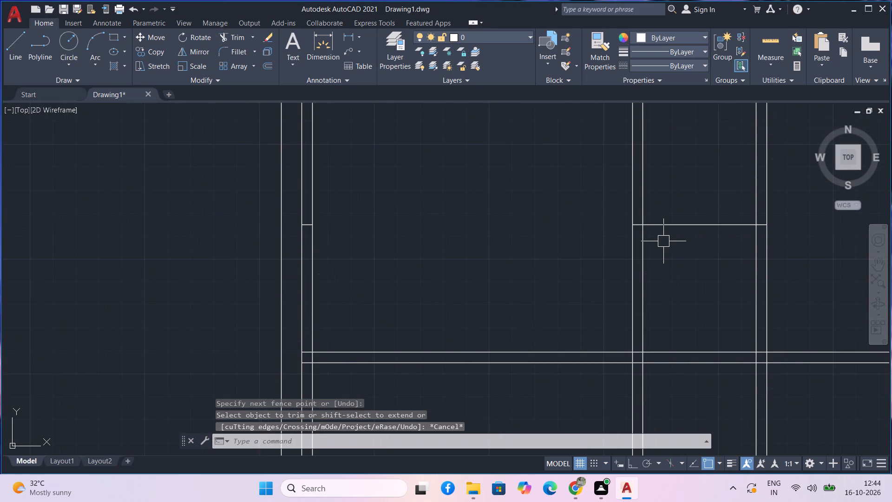
pyautogui.write('o')
pyautogui.press('space')
pyautogui.write('4.5')
pyautogui.press('Return')
pyautogui.click(684, 228)
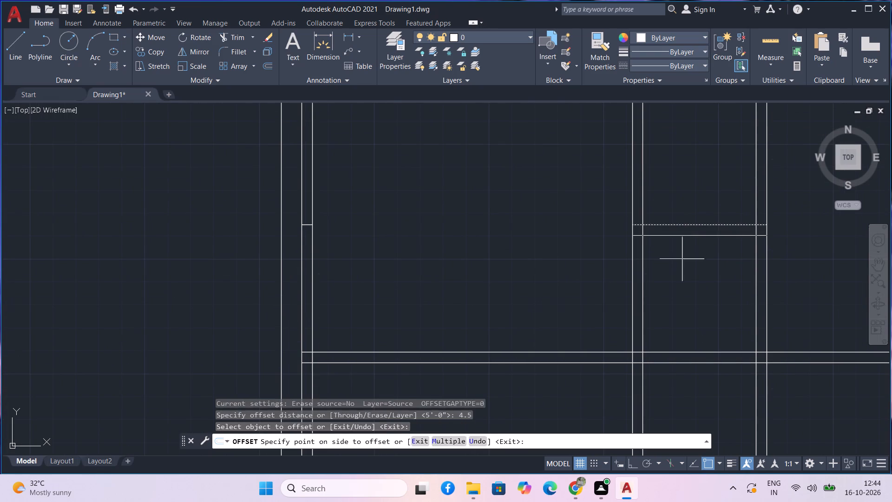
pyautogui.click(682, 259)
pyautogui.moveTo(682, 259); pyautogui.dragTo(681, 224, button='middle')
pyautogui.scroll(-2, 681, 224)
pyautogui.moveTo(681, 230); pyautogui.dragTo(687, 187, button='middle')
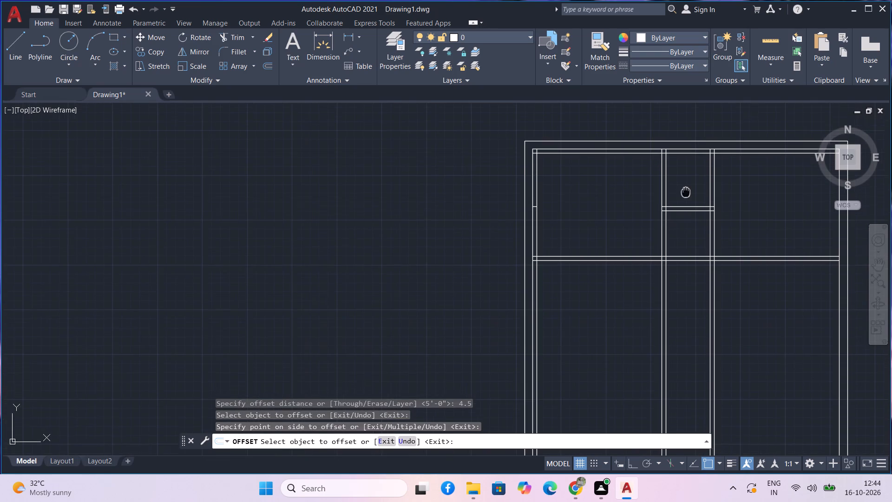
pyautogui.moveTo(687, 187); pyautogui.dragTo(688, 185, button='middle')
pyautogui.moveTo(696, 251); pyautogui.dragTo(696, 237, button='middle')
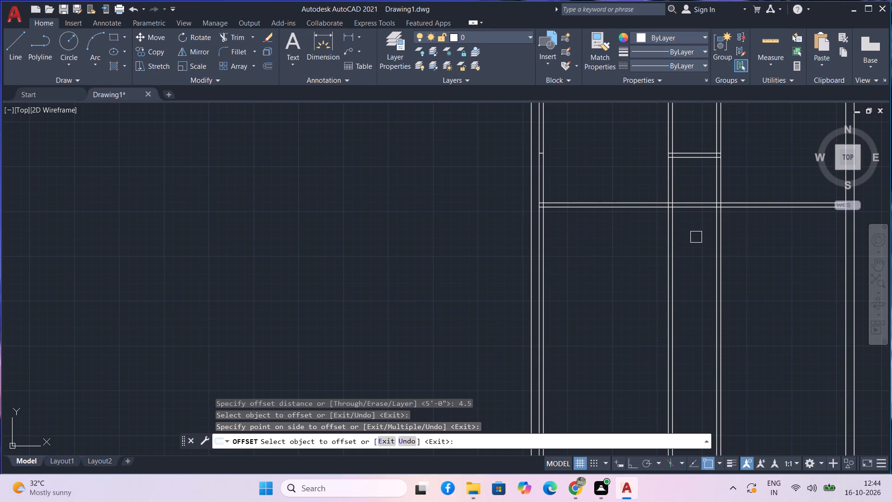
pyautogui.press('Escape')
# Trim both lines of the long horizontal partition between the two vertical partitions to open the central passage.
pyautogui.write('tr')
pyautogui.press('space')
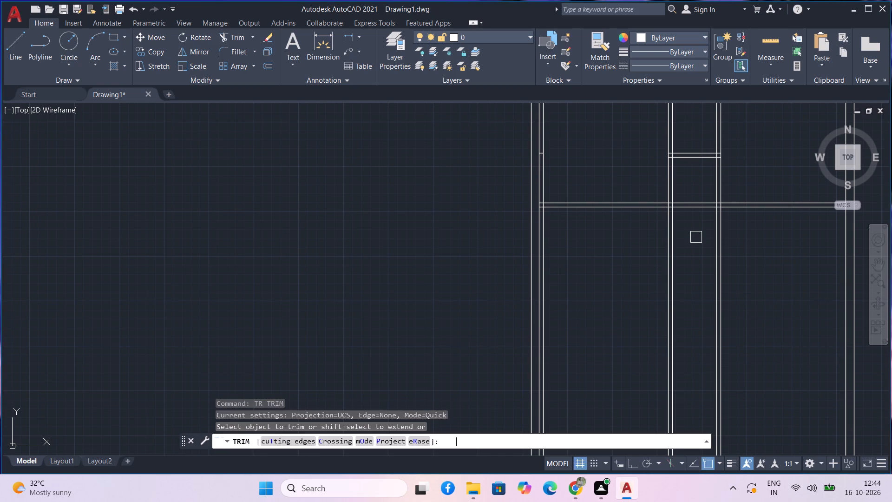
pyautogui.moveTo(696, 237); pyautogui.dragTo(697, 216)
pyautogui.moveTo(701, 232); pyautogui.dragTo(694, 199)
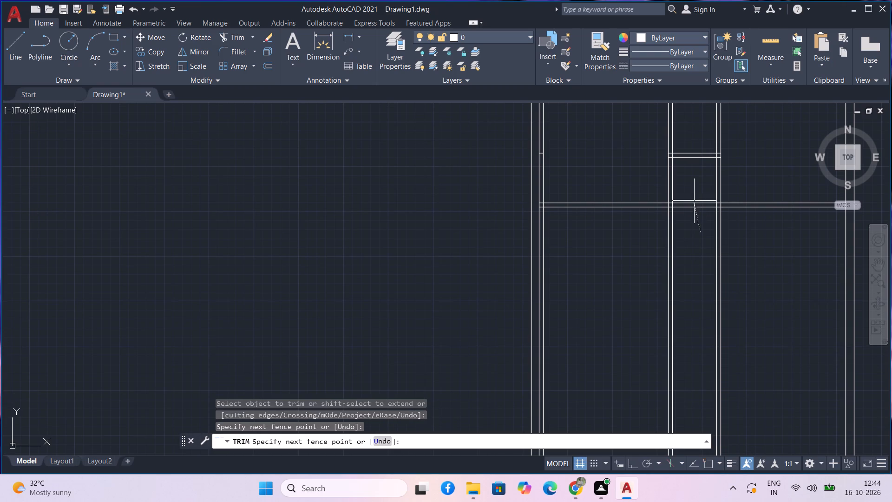
pyautogui.moveTo(694, 199); pyautogui.dragTo(694, 198)
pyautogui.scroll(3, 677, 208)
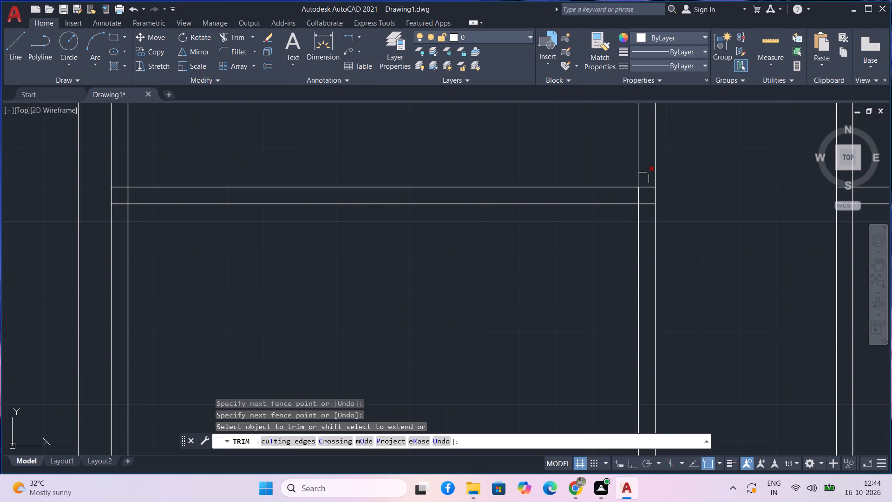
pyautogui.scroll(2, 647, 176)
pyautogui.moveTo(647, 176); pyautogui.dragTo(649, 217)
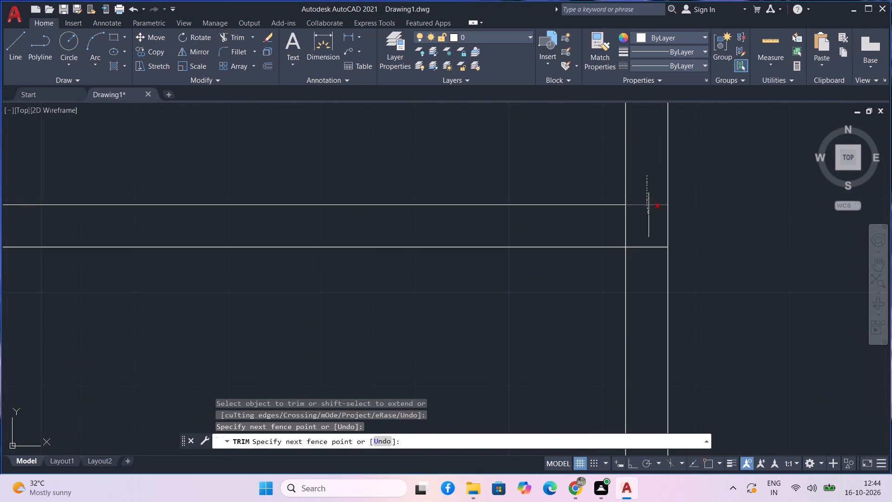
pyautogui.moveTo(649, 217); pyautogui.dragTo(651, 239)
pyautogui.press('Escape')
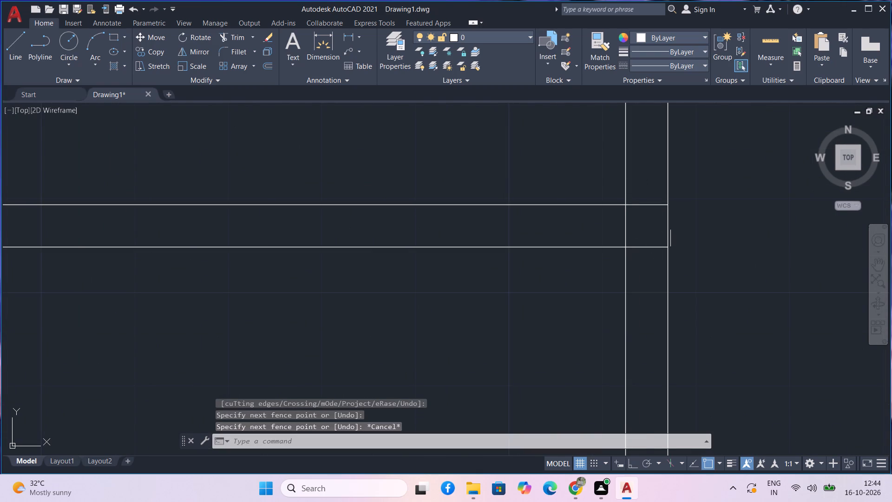
# Trim both lines of each vertical partition below the long horizontal partition, leaving the lower area open.
pyautogui.scroll(-5, 680, 218)
pyautogui.moveTo(701, 228); pyautogui.dragTo(636, 290, button='middle')
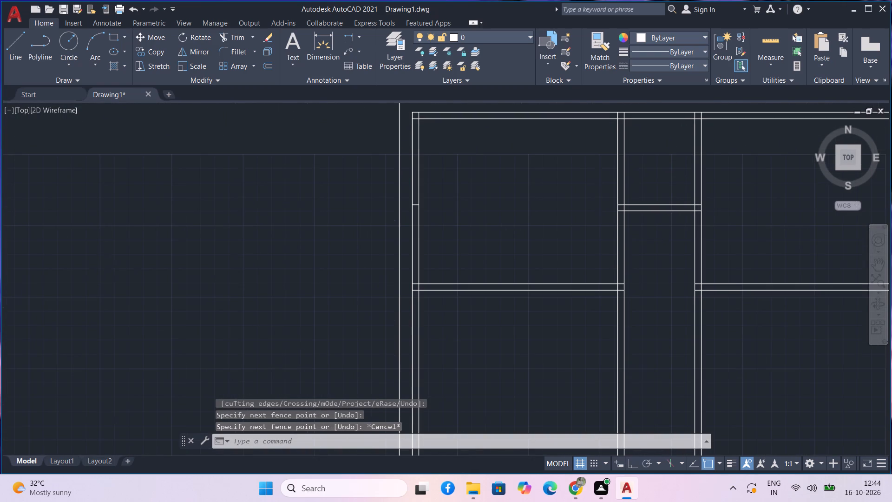
pyautogui.moveTo(636, 290); pyautogui.dragTo(639, 297, button='middle')
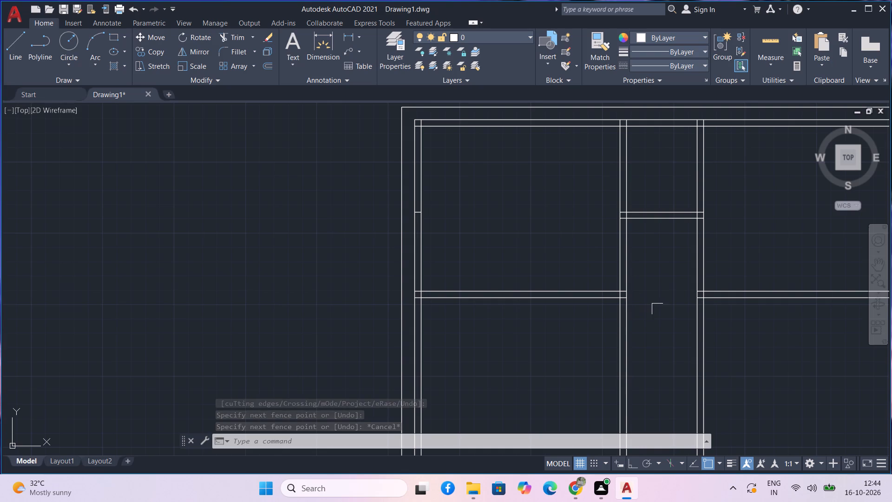
pyautogui.moveTo(677, 382); pyautogui.dragTo(679, 359, button='middle')
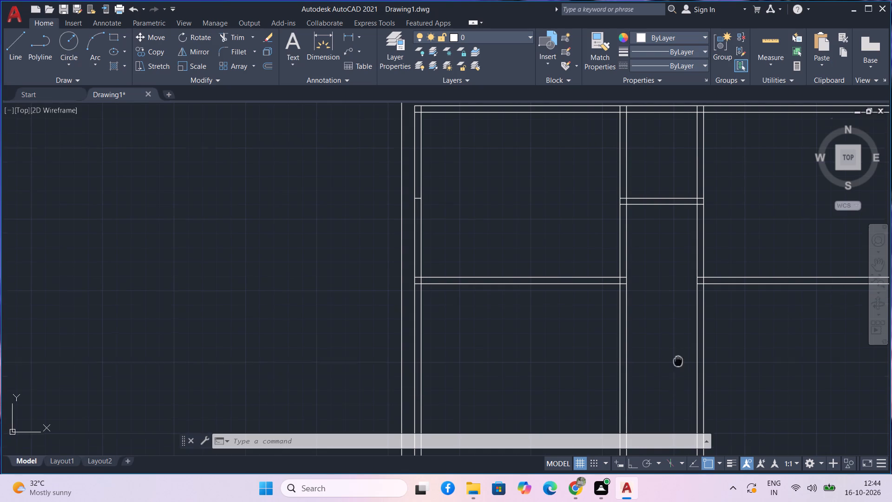
pyautogui.moveTo(679, 359); pyautogui.dragTo(712, 322, button='middle')
pyautogui.middleClick(713, 322)
pyautogui.moveTo(690, 341); pyautogui.dragTo(691, 316, button='middle')
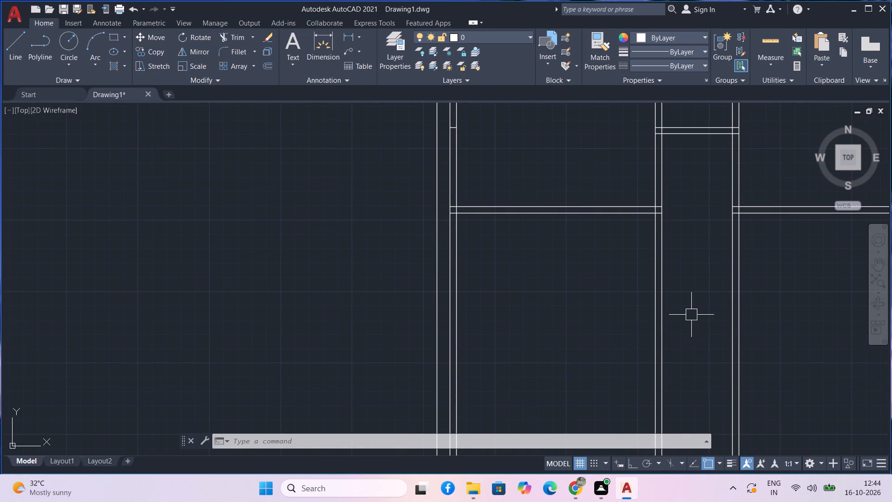
pyautogui.press('Escape')
pyautogui.press('space')
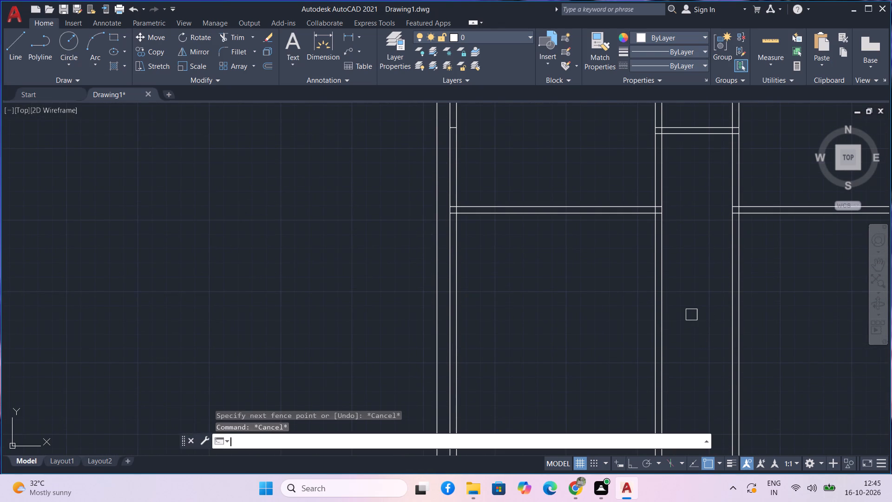
pyautogui.moveTo(691, 315); pyautogui.dragTo(625, 315)
pyautogui.moveTo(655, 309); pyautogui.dragTo(664, 306)
pyautogui.click(664, 306)
pyautogui.scroll(-1, 634, 305)
pyautogui.moveTo(632, 301); pyautogui.dragTo(659, 270, button='middle')
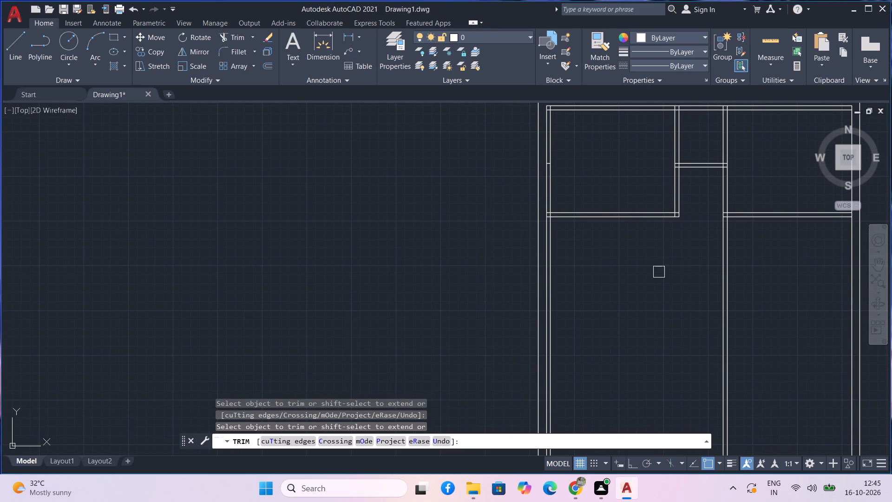
pyautogui.moveTo(672, 284); pyautogui.dragTo(767, 283)
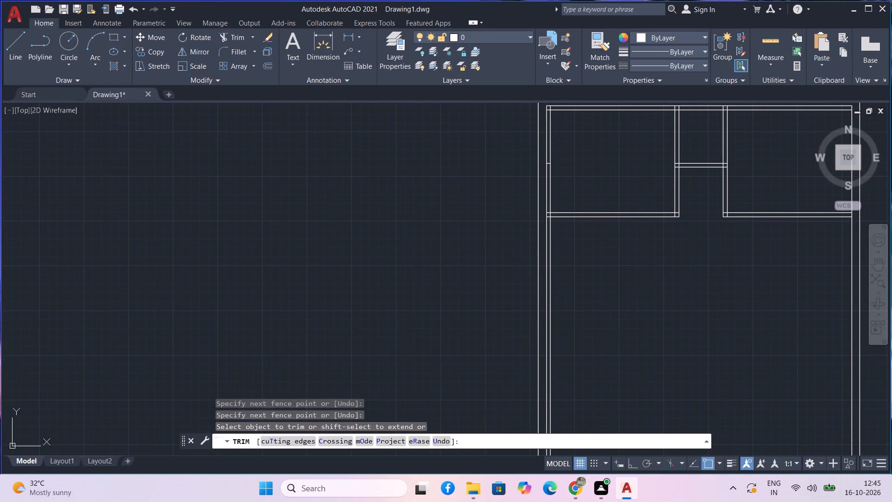
pyautogui.scroll(-1, 689, 280)
pyautogui.moveTo(649, 281); pyautogui.dragTo(659, 302, button='middle')
pyautogui.scroll(2, 664, 297)
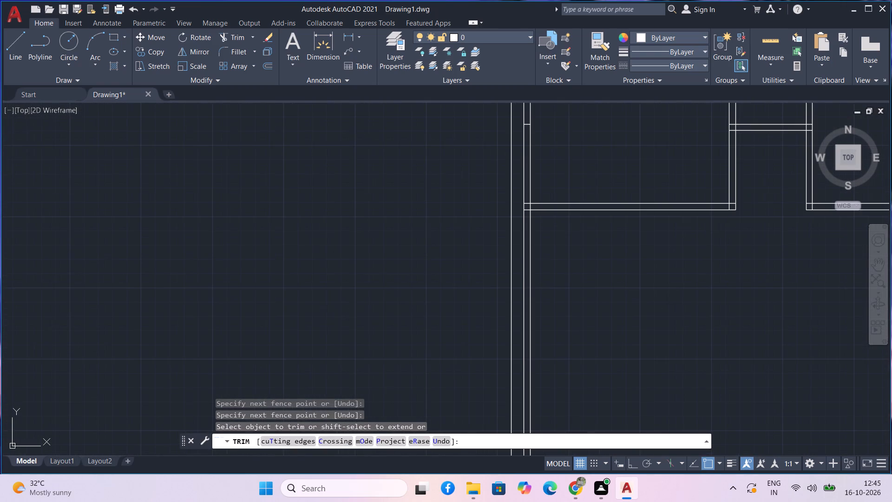
pyautogui.moveTo(663, 297); pyautogui.dragTo(675, 313, button='middle')
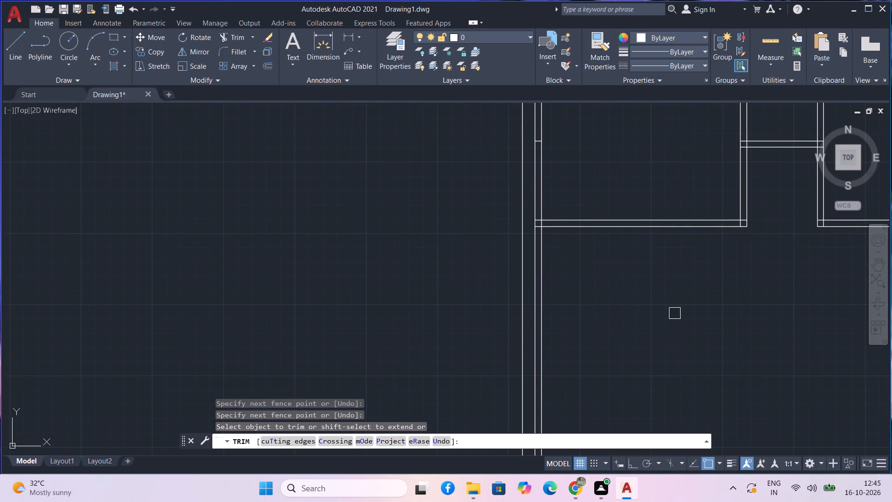
pyautogui.press('Escape')
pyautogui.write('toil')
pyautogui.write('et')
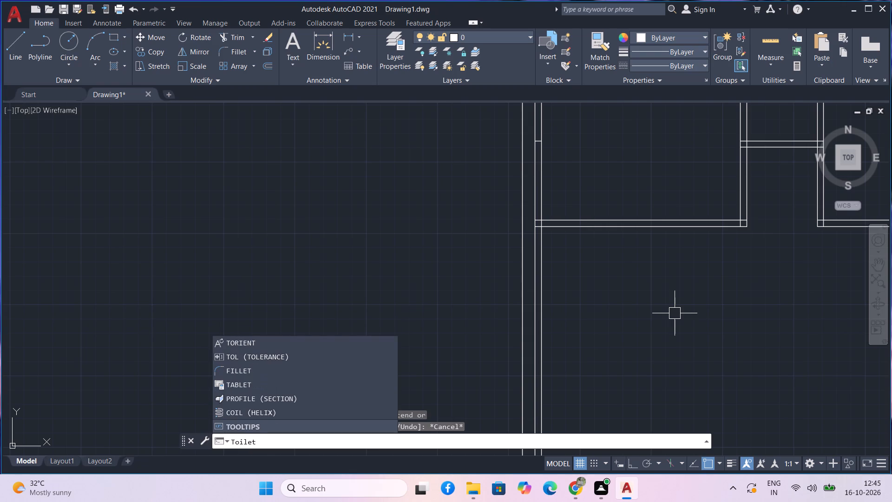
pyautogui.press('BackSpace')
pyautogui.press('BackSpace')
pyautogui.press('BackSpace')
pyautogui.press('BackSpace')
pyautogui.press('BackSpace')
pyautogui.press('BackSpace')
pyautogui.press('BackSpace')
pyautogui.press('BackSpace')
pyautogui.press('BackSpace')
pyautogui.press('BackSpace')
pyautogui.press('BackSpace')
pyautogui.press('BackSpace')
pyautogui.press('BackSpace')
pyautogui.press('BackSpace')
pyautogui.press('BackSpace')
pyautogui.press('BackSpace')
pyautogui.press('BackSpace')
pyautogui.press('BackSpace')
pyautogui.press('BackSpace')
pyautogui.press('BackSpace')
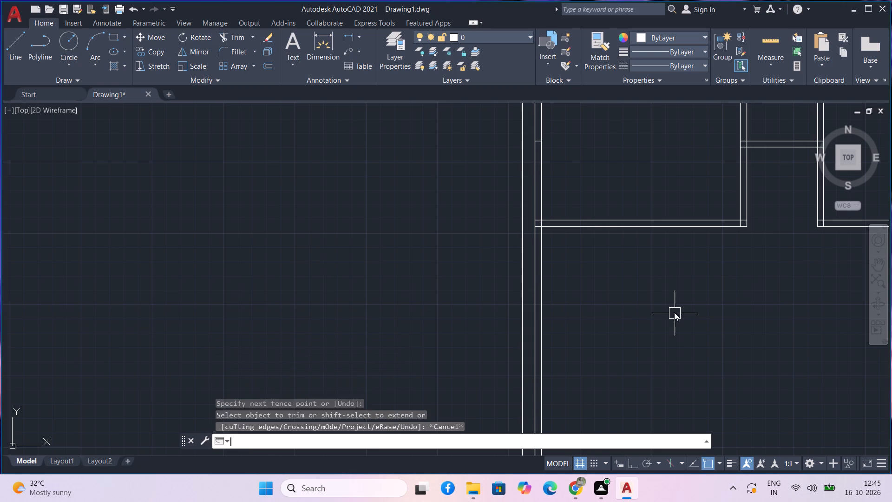
# Offset the lower line of the left room's horizontal partition 6' downward.
pyautogui.write('o')
pyautogui.press('space')
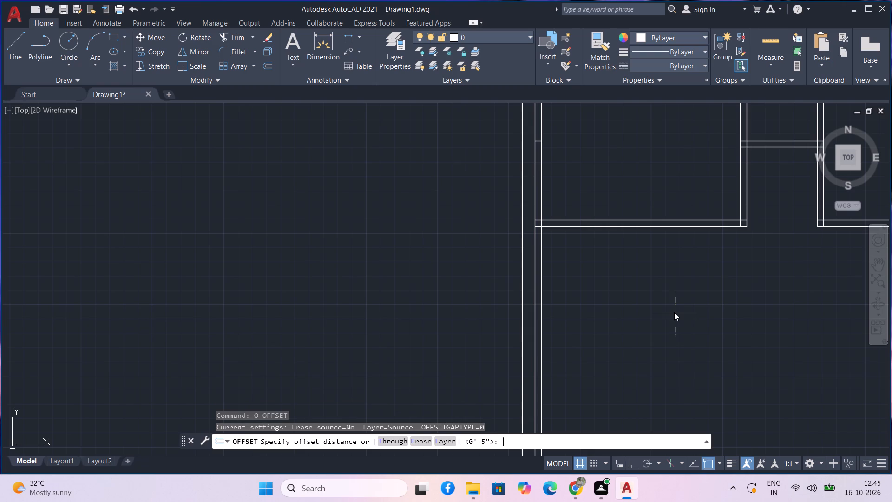
pyautogui.press('6')
pyautogui.press("'")
pyautogui.press('Return')
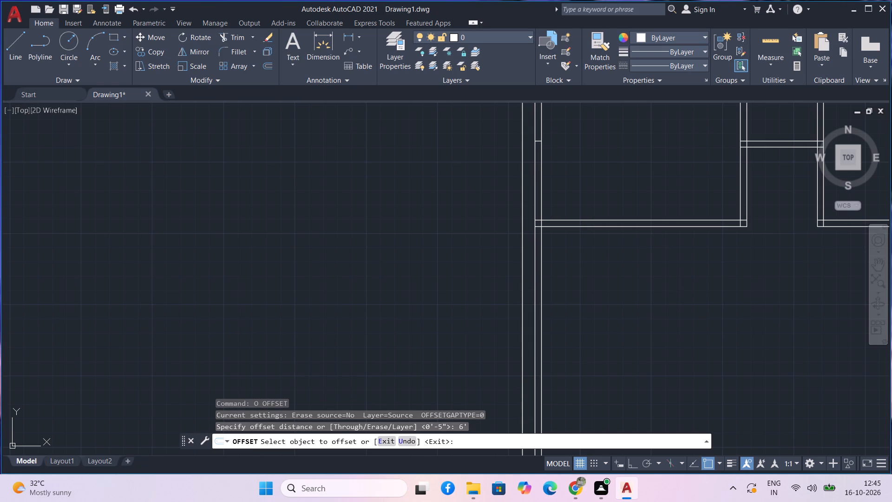
pyautogui.click(666, 232)
pyautogui.click(670, 265)
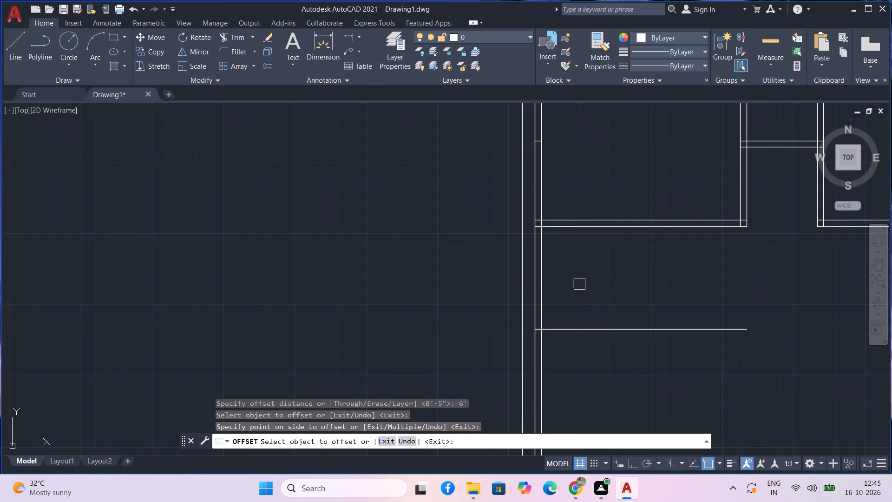
pyautogui.press('Return')
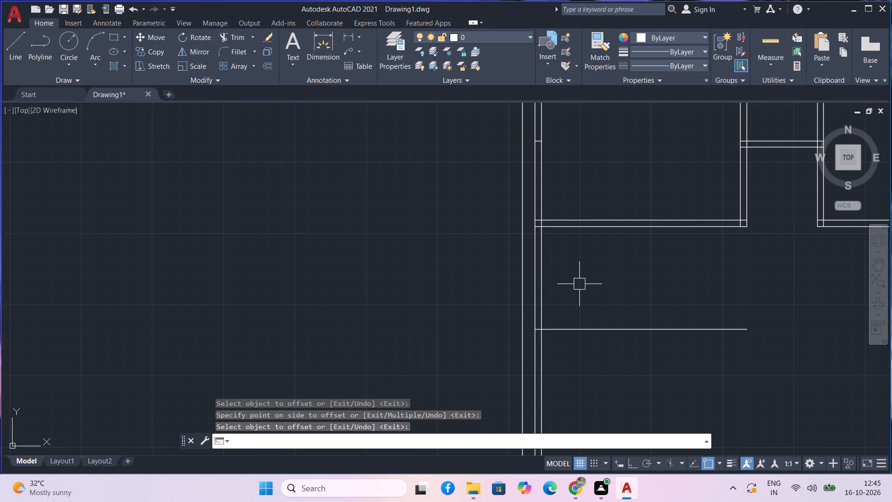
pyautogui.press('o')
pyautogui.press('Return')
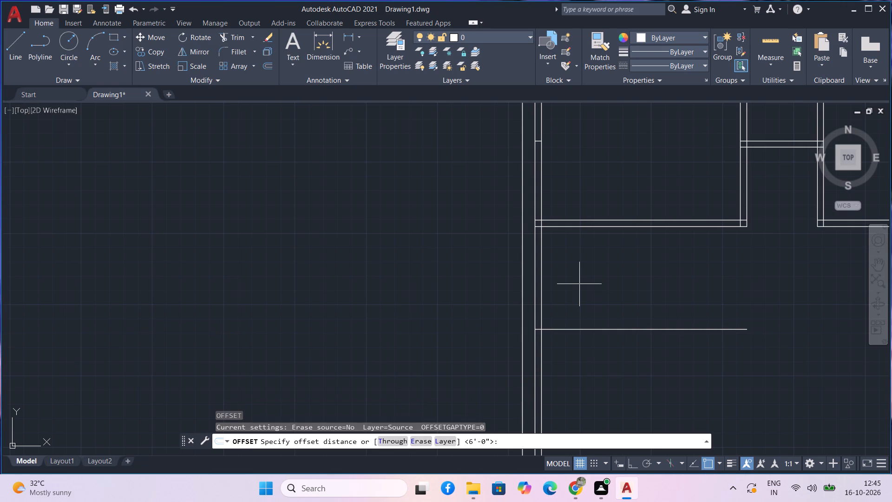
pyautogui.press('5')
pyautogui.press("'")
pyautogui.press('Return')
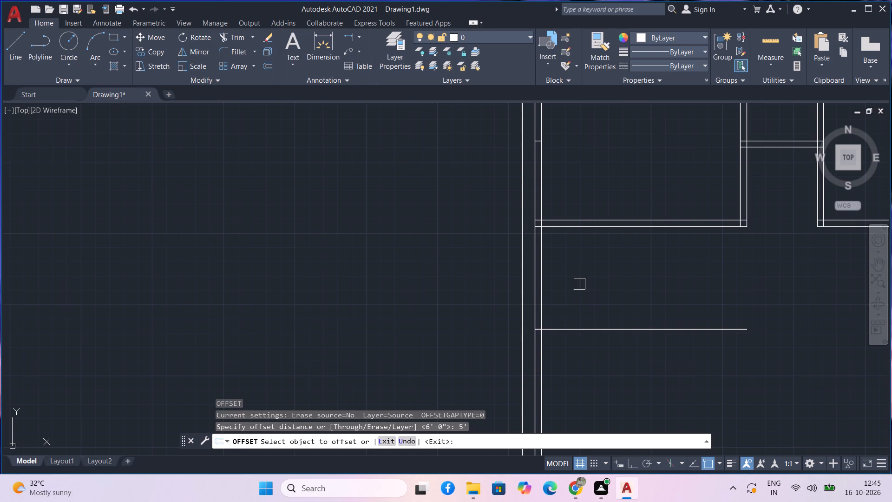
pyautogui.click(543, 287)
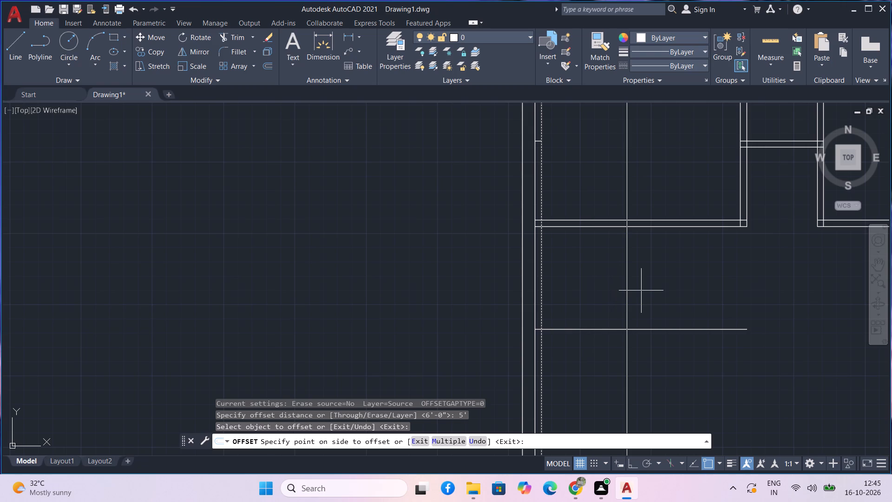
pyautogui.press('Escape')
# Offset the innermost line of the left wall 6' to the right, into the plan.
pyautogui.write('o')
pyautogui.press('space')
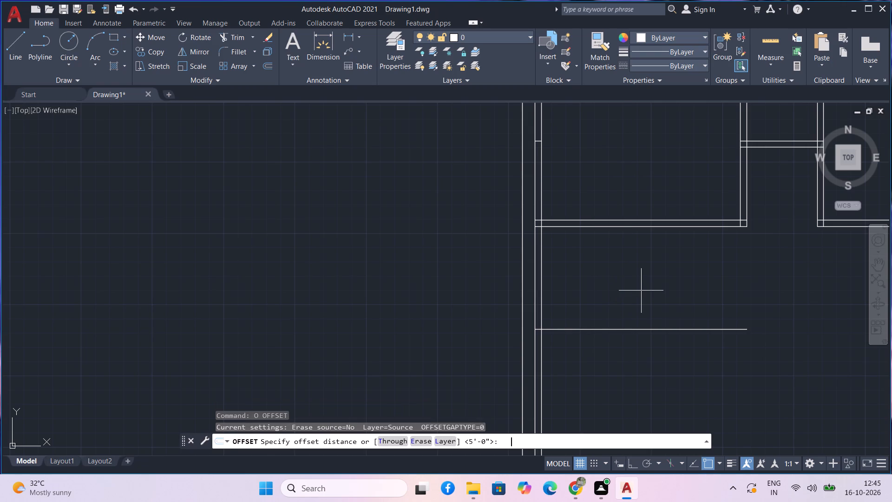
pyautogui.press('6')
pyautogui.press("'")
pyautogui.press('Return')
pyautogui.click(542, 297)
pyautogui.click(701, 299)
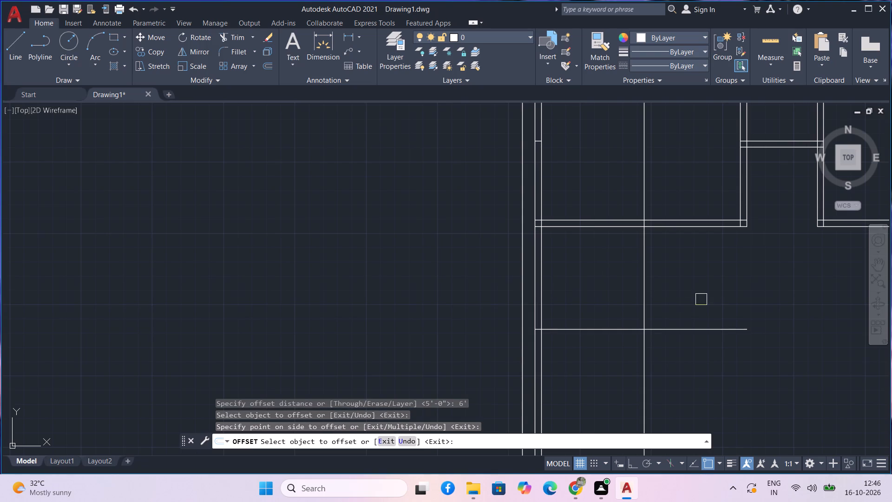
pyautogui.press('space')
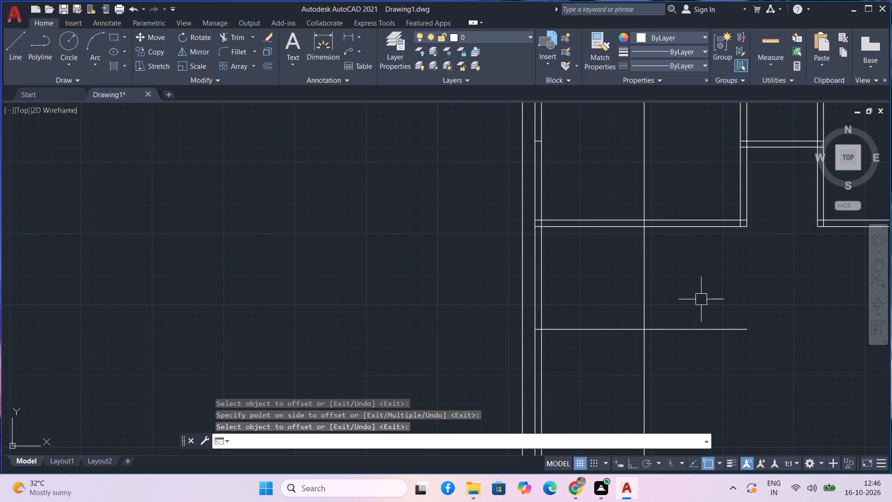
# Trim the new vertical and horizontal lines past their intersection and above the left room's partition, leaving a small square room below it.
pyautogui.write('tr')
pyautogui.press('space')
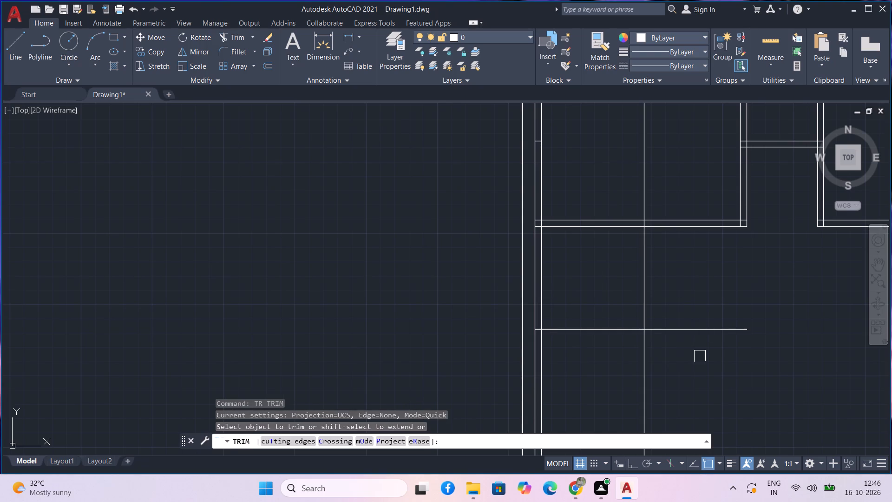
pyautogui.moveTo(700, 356); pyautogui.dragTo(603, 383)
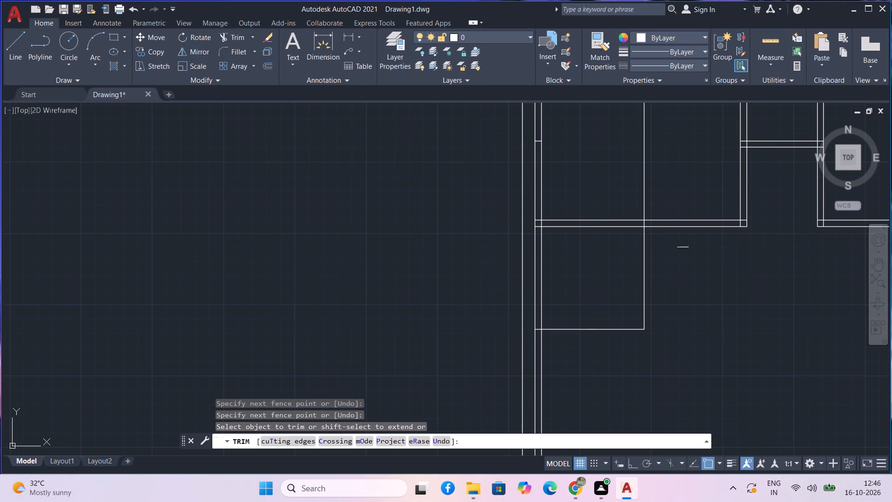
pyautogui.moveTo(670, 190); pyautogui.dragTo(583, 192)
pyautogui.scroll(2, 656, 269)
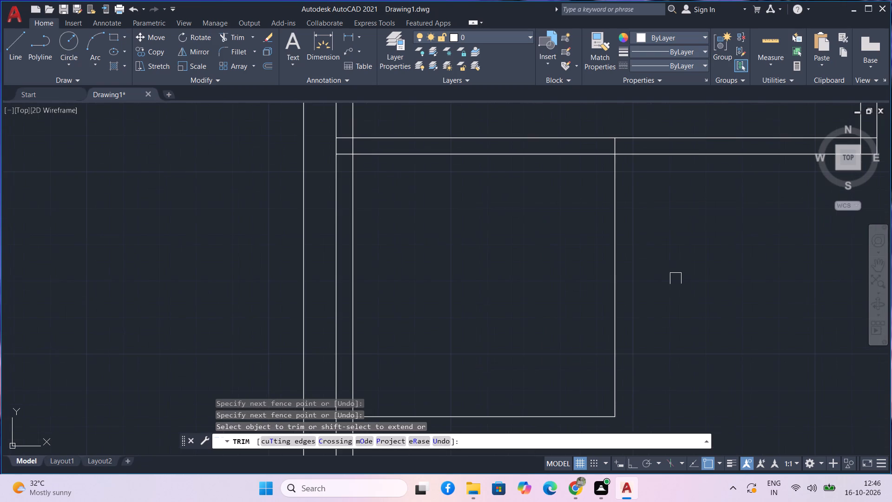
pyautogui.press('Escape')
# Offset the small room's right side and bottom line 4.5" outward to give its partitions thickness.
pyautogui.write('o 4.5')
pyautogui.press('Return')
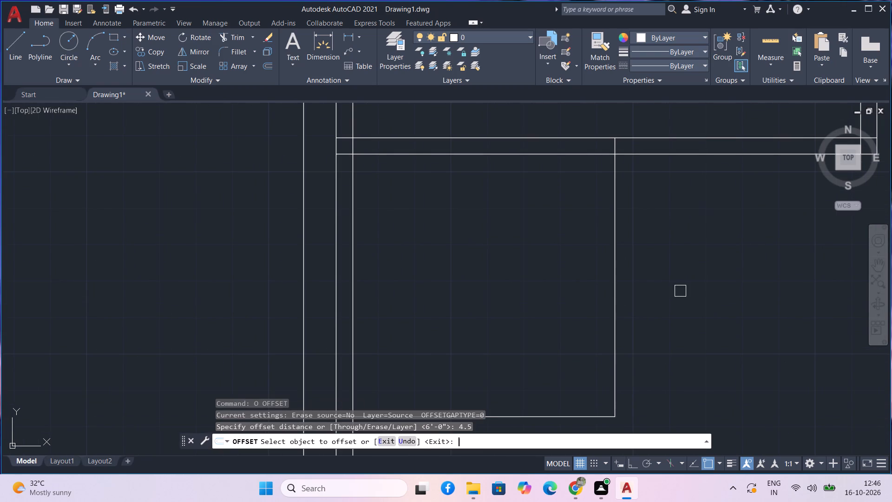
pyautogui.click(613, 300)
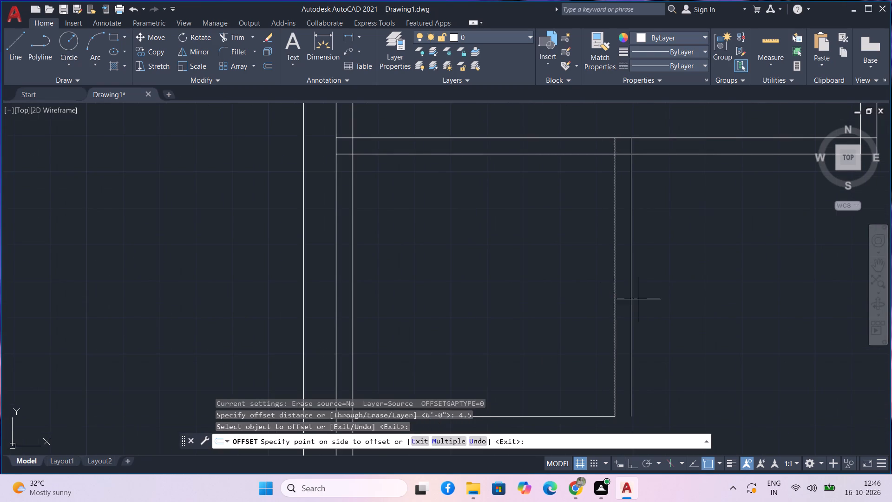
pyautogui.click(639, 299)
pyautogui.moveTo(579, 368); pyautogui.dragTo(606, 247, button='middle')
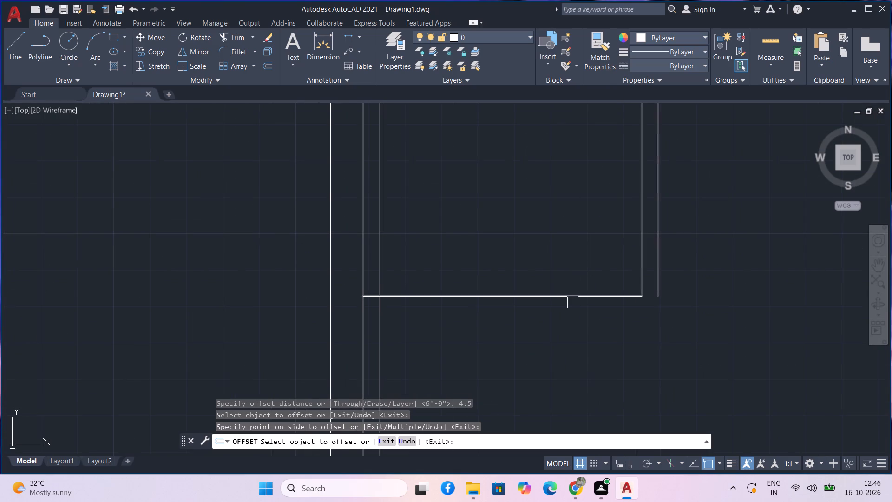
pyautogui.click(573, 302)
pyautogui.click(576, 335)
pyautogui.scroll(-1, 576, 335)
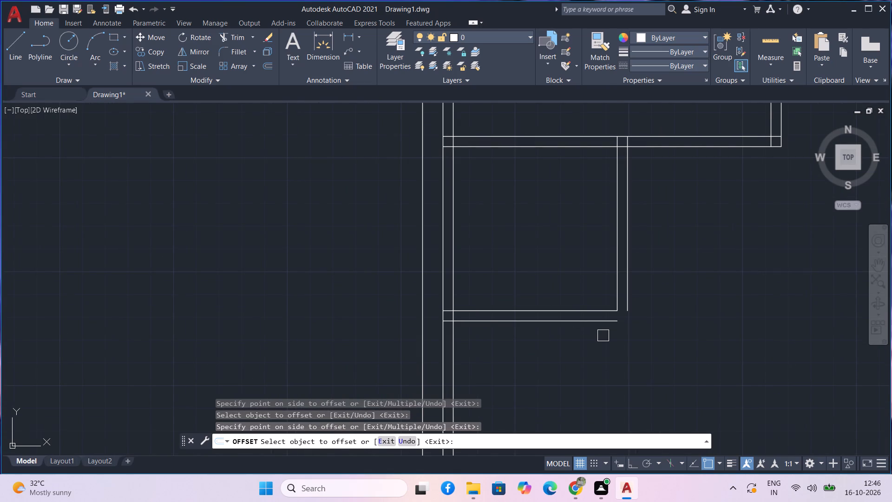
pyautogui.press('Escape')
# Fillet the small room's two outer partition lines at radius 0 to close their lower-right corner.
pyautogui.write('f')
pyautogui.press('space')
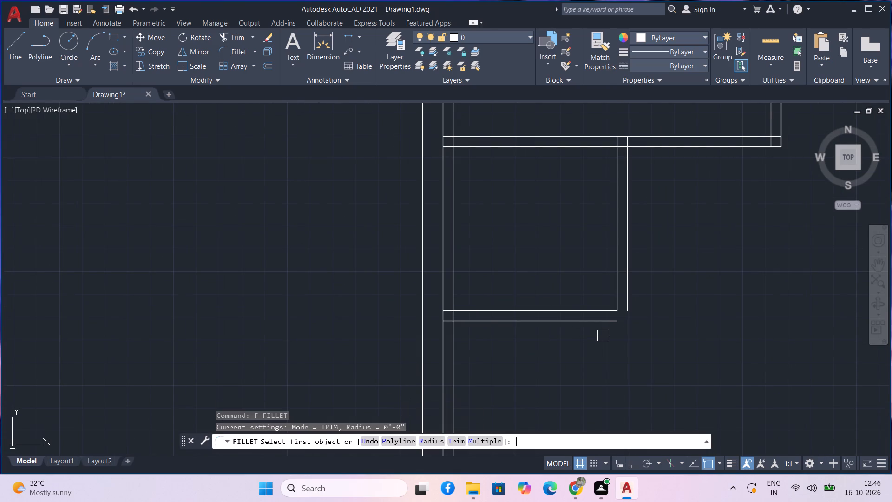
pyautogui.click(603, 325)
pyautogui.click(631, 297)
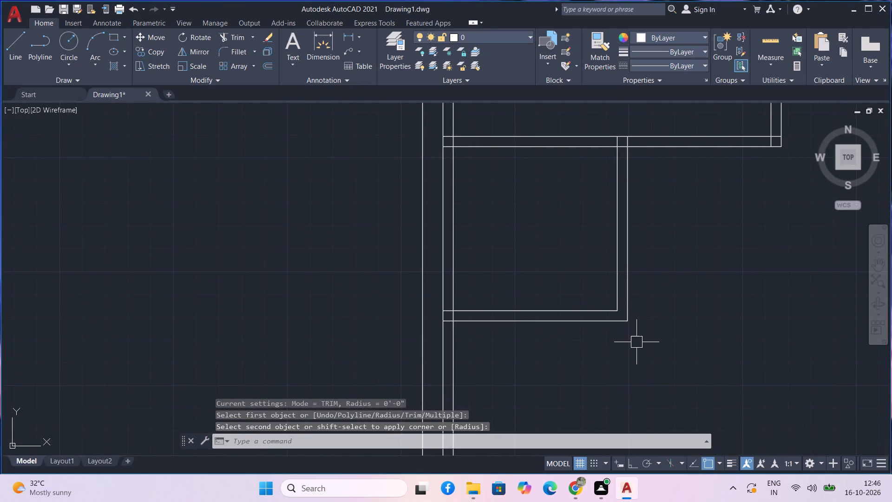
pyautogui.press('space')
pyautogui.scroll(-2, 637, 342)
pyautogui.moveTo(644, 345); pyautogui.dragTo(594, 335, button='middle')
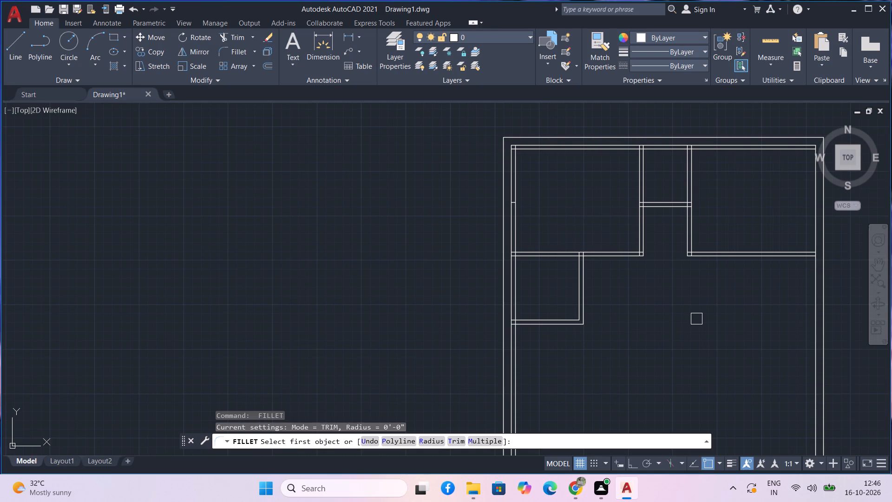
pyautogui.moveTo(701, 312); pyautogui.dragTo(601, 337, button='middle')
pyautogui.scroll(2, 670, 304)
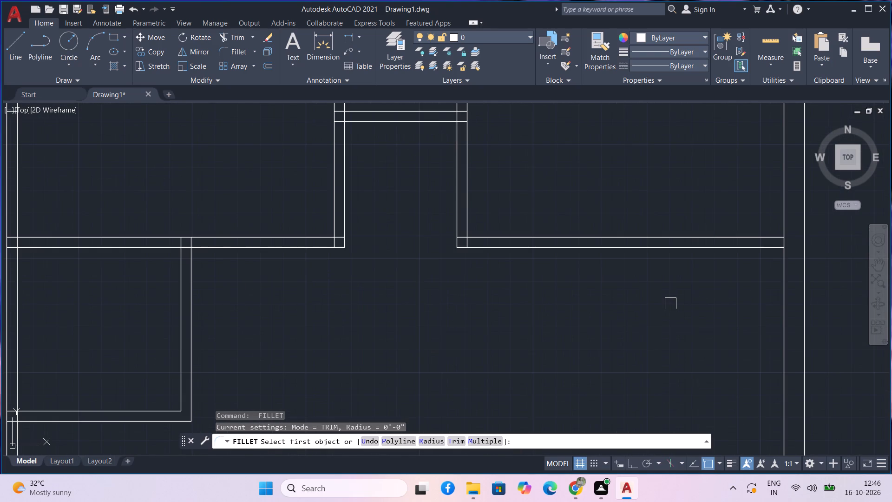
# Offset the lower line of the right room's bottom partition 6' downward, into the open area of the plan.
pyautogui.press('o')
pyautogui.press('Escape')
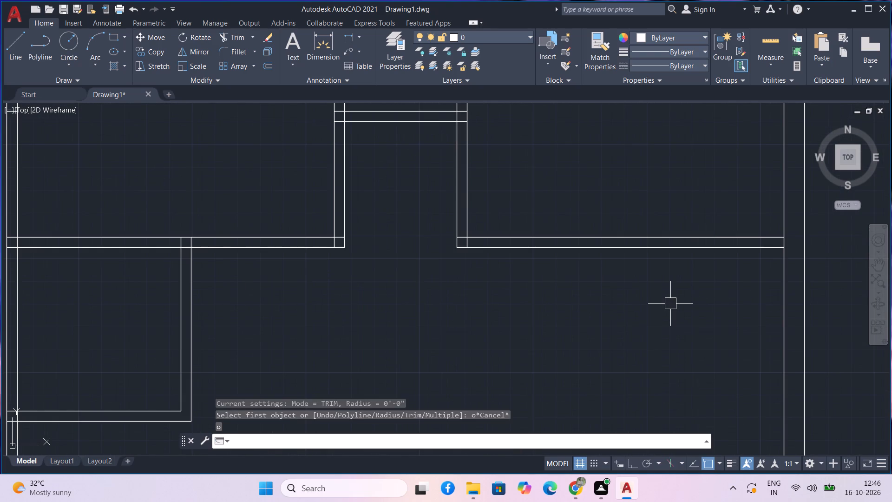
pyautogui.write('o')
pyautogui.press('space')
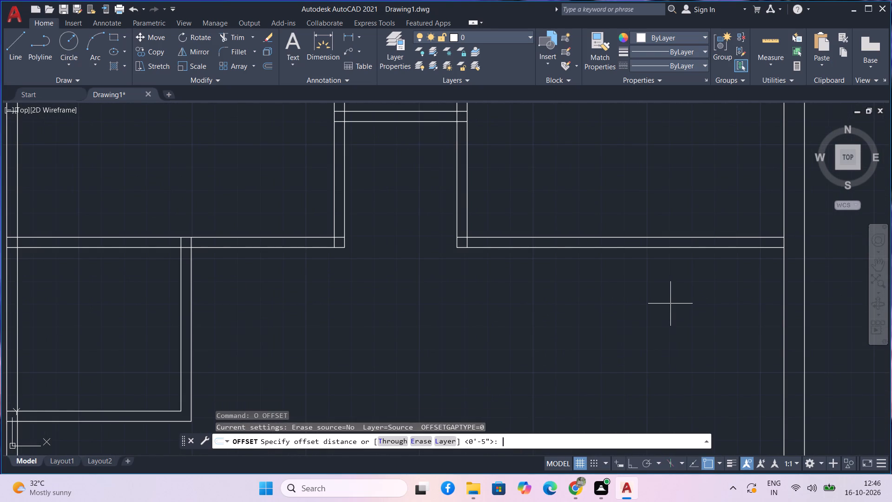
pyautogui.press('6')
pyautogui.press("'")
pyautogui.press('Return')
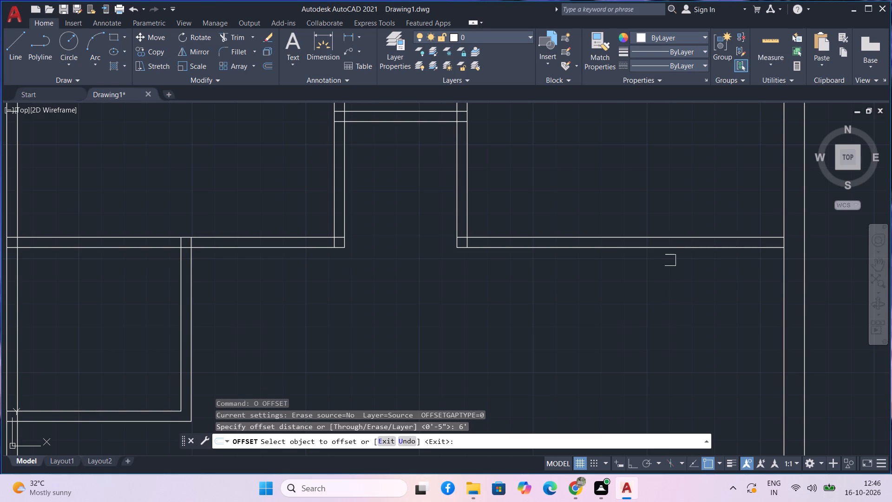
pyautogui.click(674, 249)
pyautogui.scroll(-1, 675, 288)
pyautogui.moveTo(675, 288); pyautogui.dragTo(675, 285, button='middle')
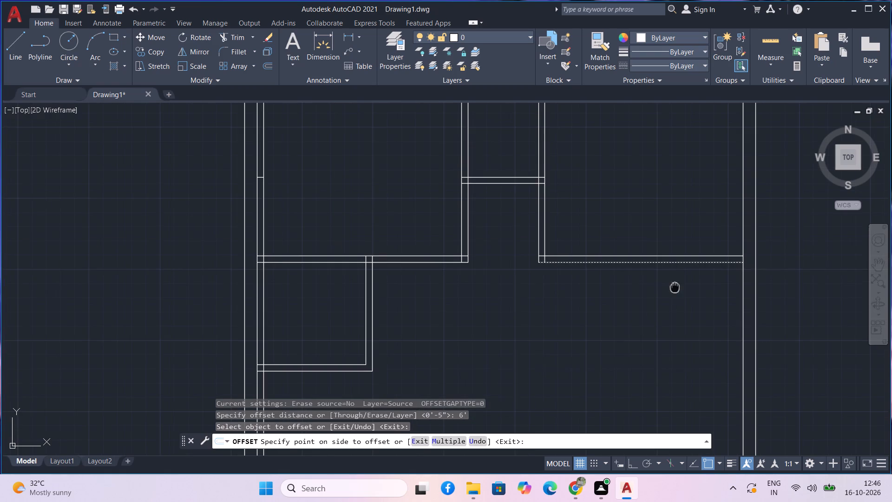
pyautogui.moveTo(675, 285); pyautogui.dragTo(674, 259, button='middle')
pyautogui.click(674, 269)
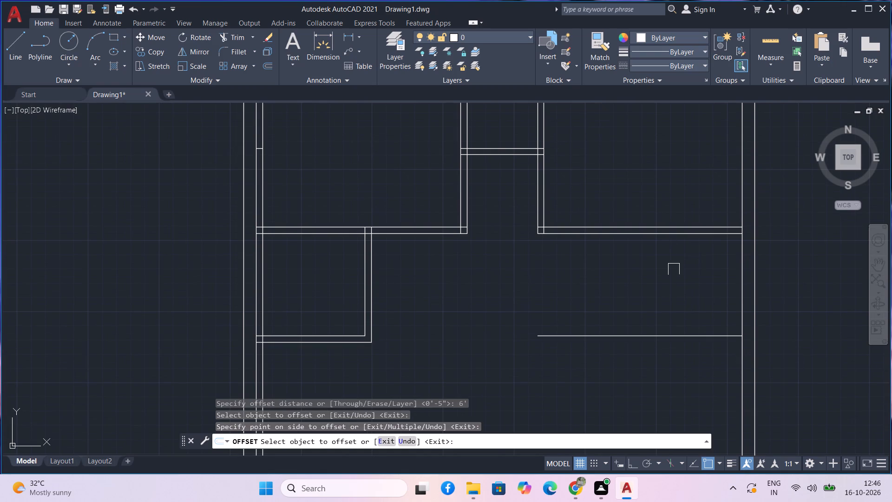
pyautogui.moveTo(674, 269); pyautogui.dragTo(673, 357, button='middle')
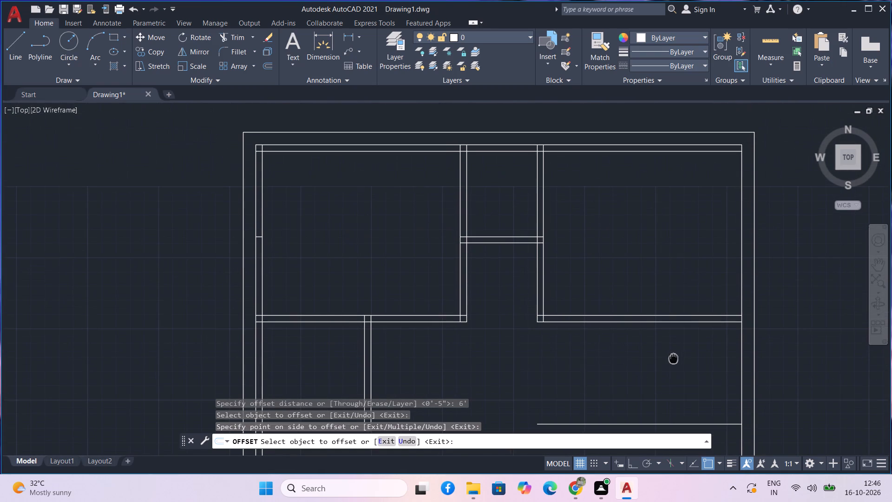
pyautogui.moveTo(673, 357); pyautogui.dragTo(683, 328, button='middle')
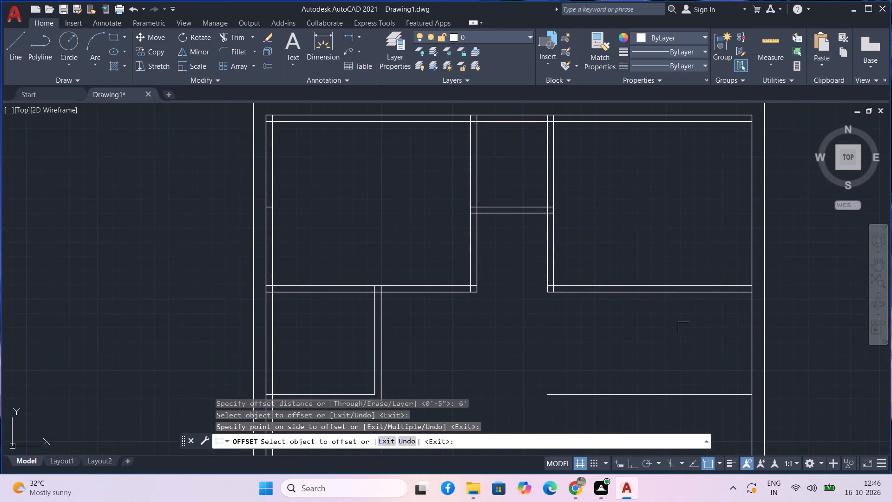
pyautogui.scroll(-1, 683, 328)
pyautogui.moveTo(680, 330); pyautogui.dragTo(681, 329, button='middle')
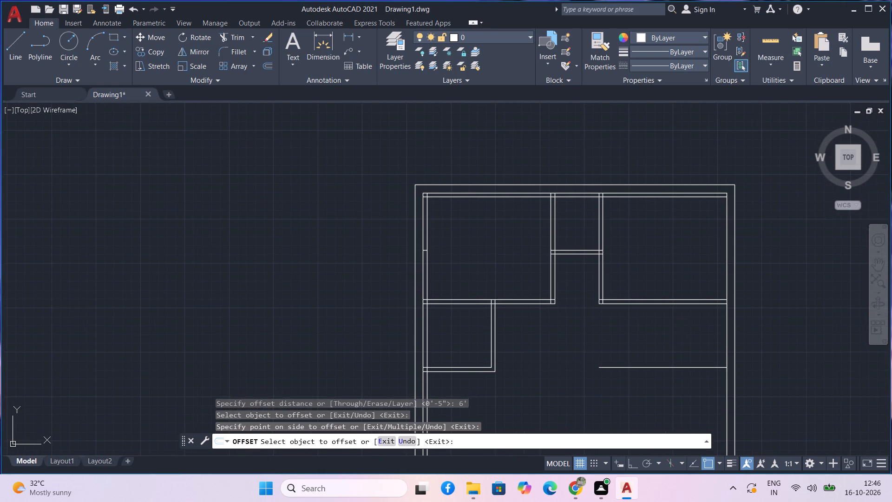
pyautogui.moveTo(681, 329); pyautogui.dragTo(675, 302, button='middle')
pyautogui.scroll(1, 664, 317)
pyautogui.moveTo(664, 317); pyautogui.dragTo(661, 297, button='middle')
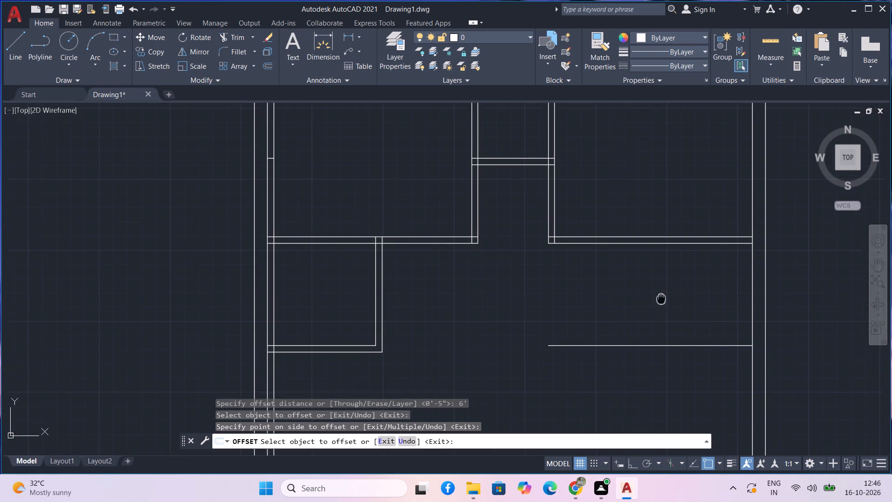
pyautogui.moveTo(661, 297); pyautogui.dragTo(661, 283, button='middle')
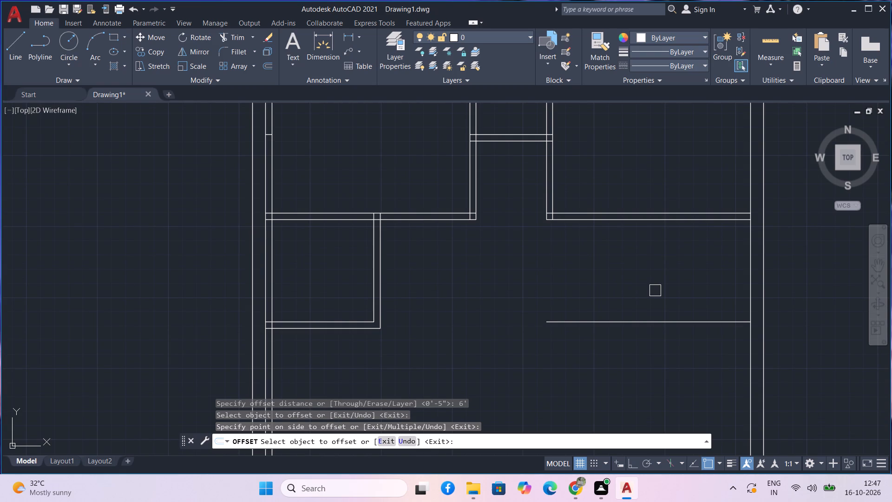
pyautogui.press('Return')
# Offset the inner line of the right outer wall 6' to the left, into the plan.
pyautogui.press('o')
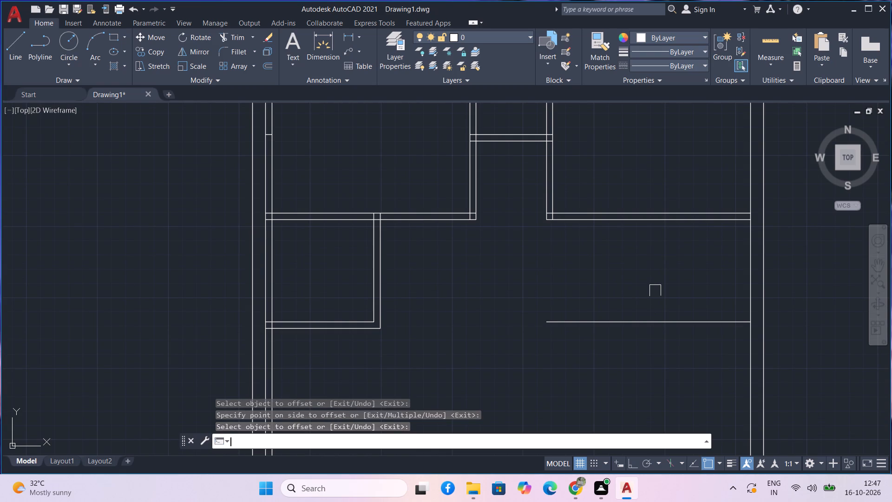
pyautogui.press('Return')
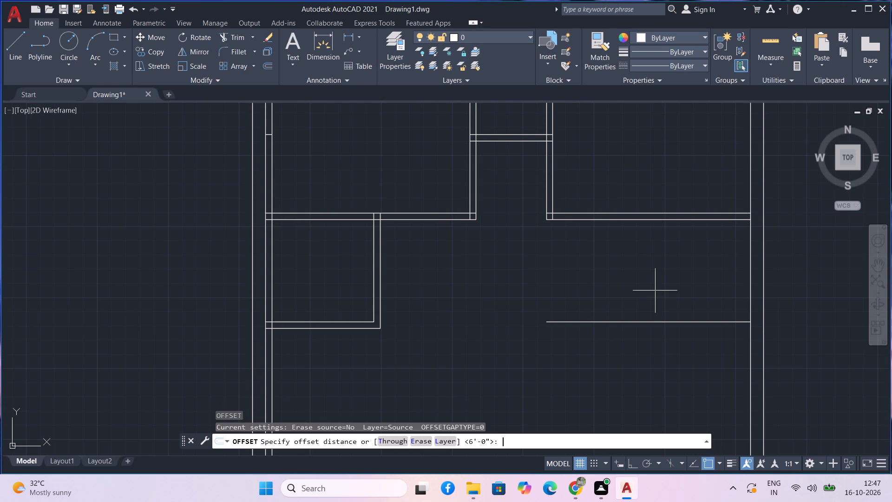
pyautogui.write("6'")
pyautogui.press('Return')
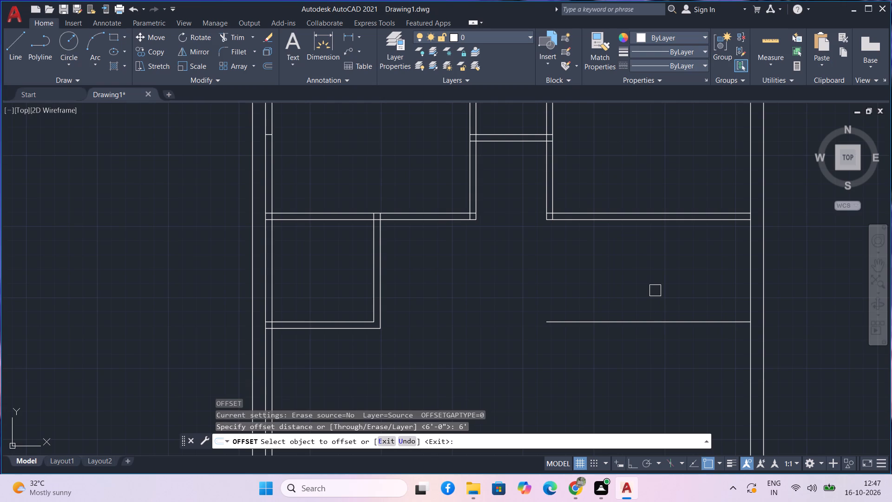
pyautogui.click(749, 276)
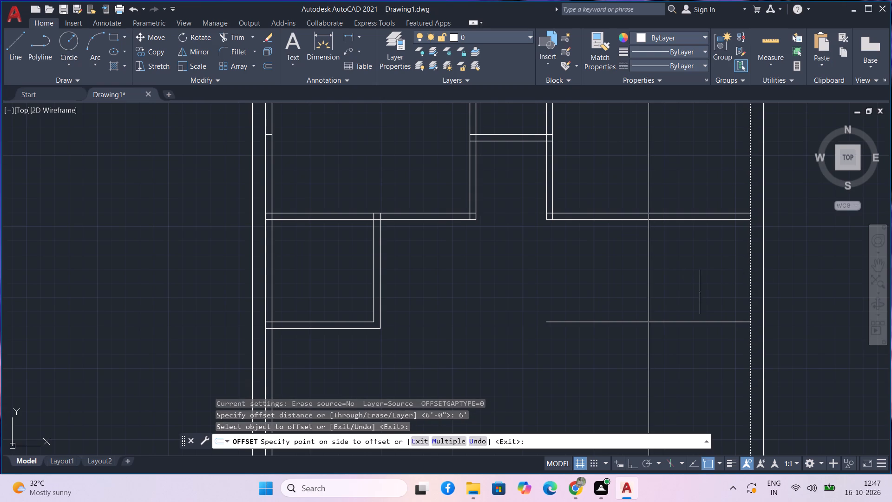
pyautogui.click(699, 292)
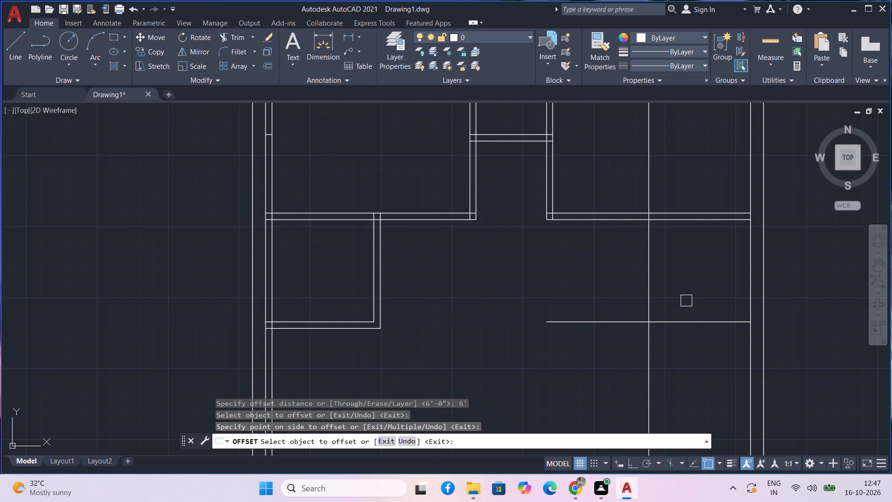
# Trim the two new 6' offset lines past their intersection and above the right room's bottom partition, leaving a small square room below it.
pyautogui.write('tr')
pyautogui.press('space')
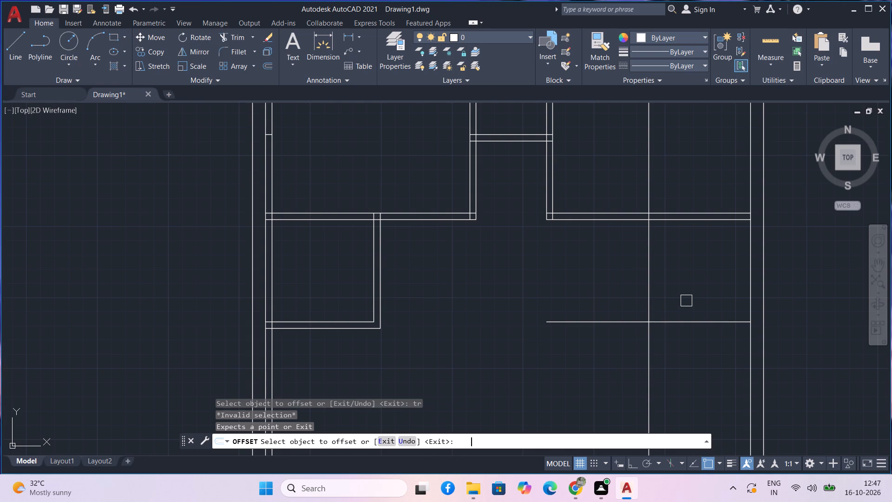
pyautogui.write('tr')
pyautogui.press('space')
pyautogui.press('space')
pyautogui.write('tr')
pyautogui.press('space')
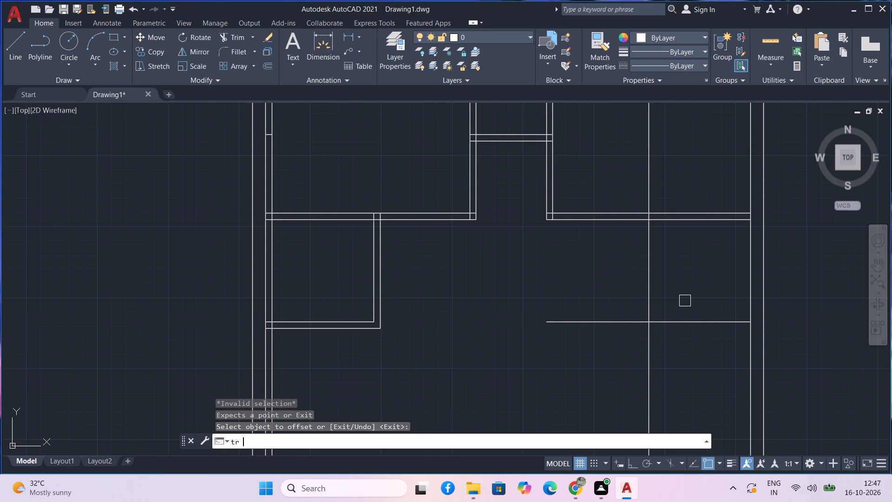
pyautogui.moveTo(683, 337); pyautogui.dragTo(593, 301)
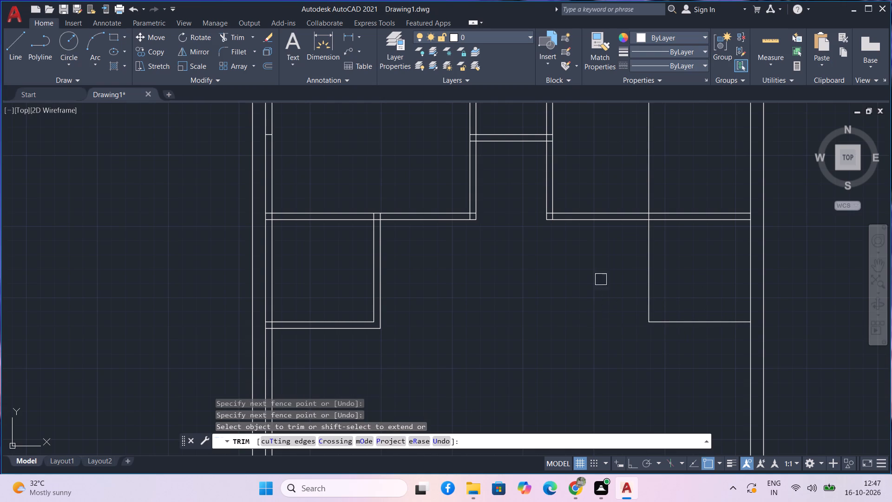
pyautogui.moveTo(624, 203); pyautogui.dragTo(705, 194)
pyautogui.press('space')
# Offset the right small room's left side and bottom line 4.5" outward to give its partitions thickness.
pyautogui.write('o')
pyautogui.press('space')
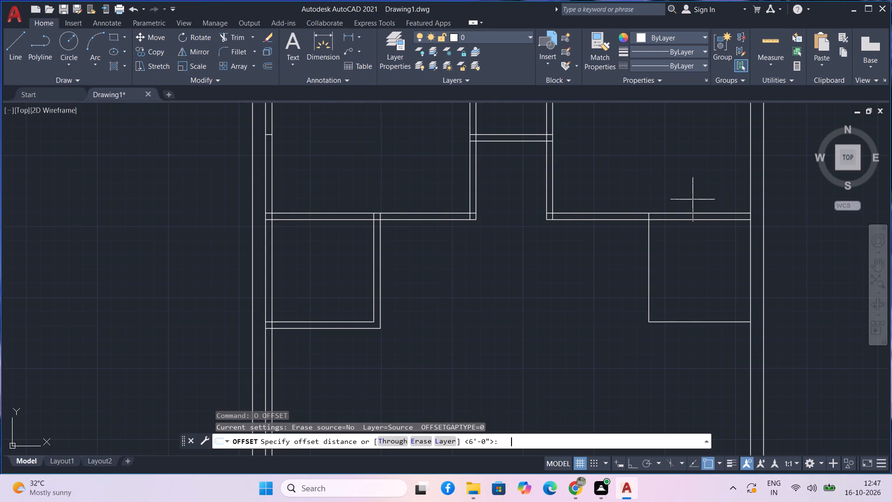
pyautogui.write('4.5')
pyautogui.press('Return')
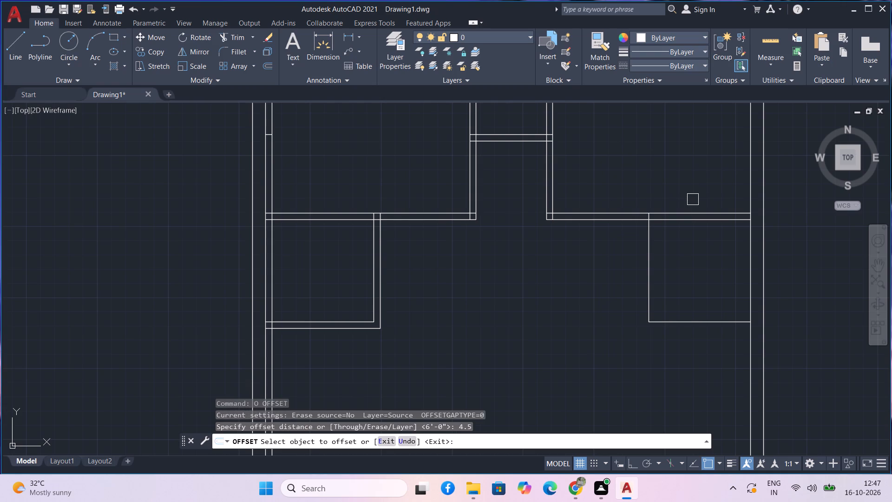
pyautogui.click(652, 255)
pyautogui.click(626, 258)
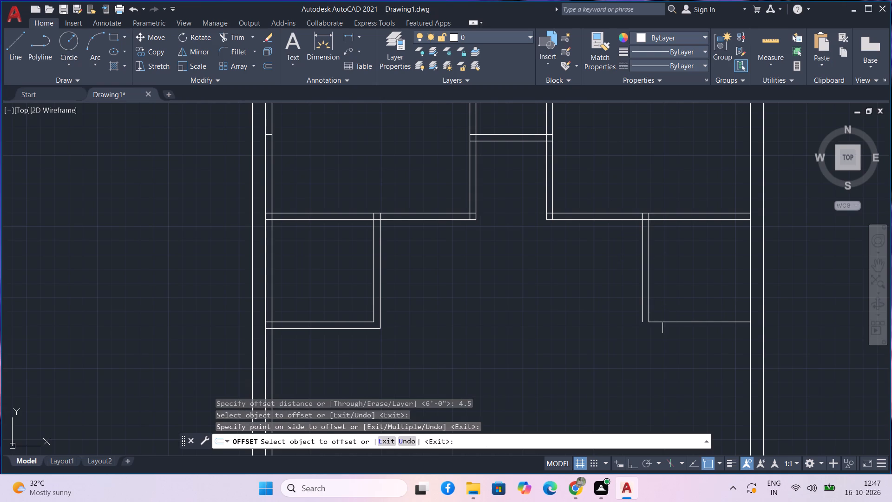
pyautogui.click(670, 323)
pyautogui.click(676, 359)
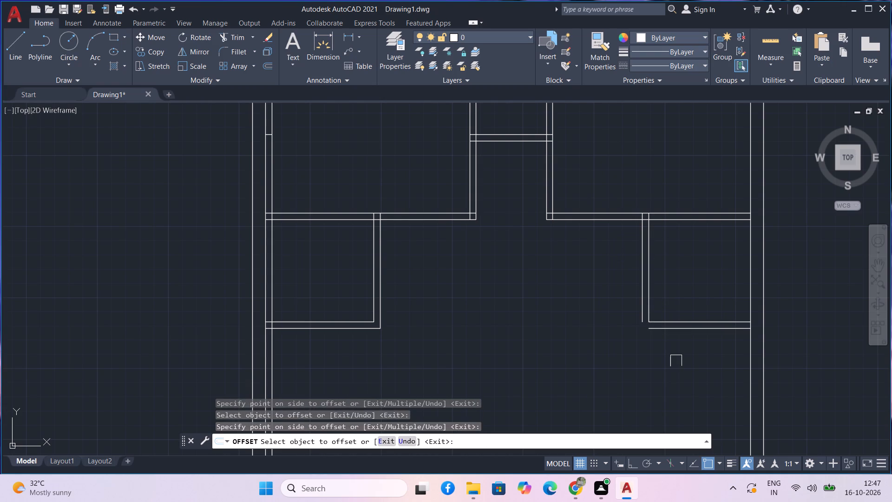
pyautogui.moveTo(676, 361); pyautogui.dragTo(794, 337, button='middle')
pyautogui.press('space')
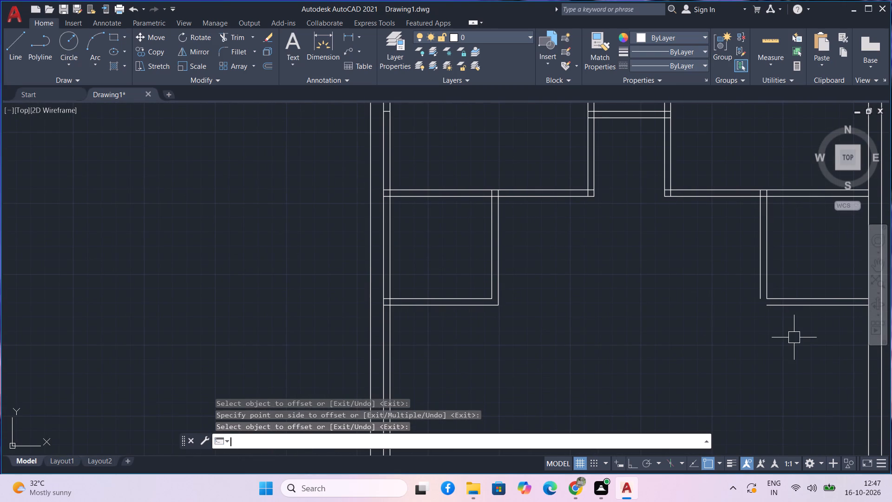
# Fillet the right small room's two outer partition lines at radius 0 to close their lower-left corner.
pyautogui.write('f')
pyautogui.press('space')
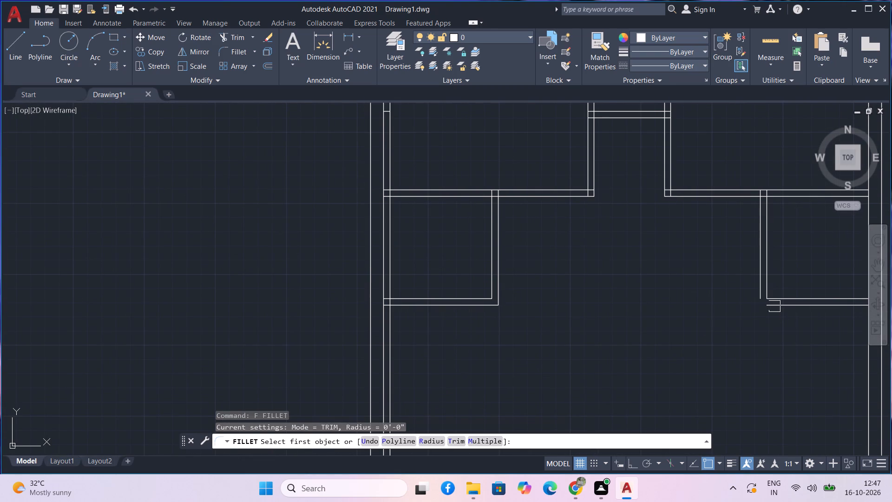
pyautogui.scroll(3, 758, 278)
pyautogui.click(765, 313)
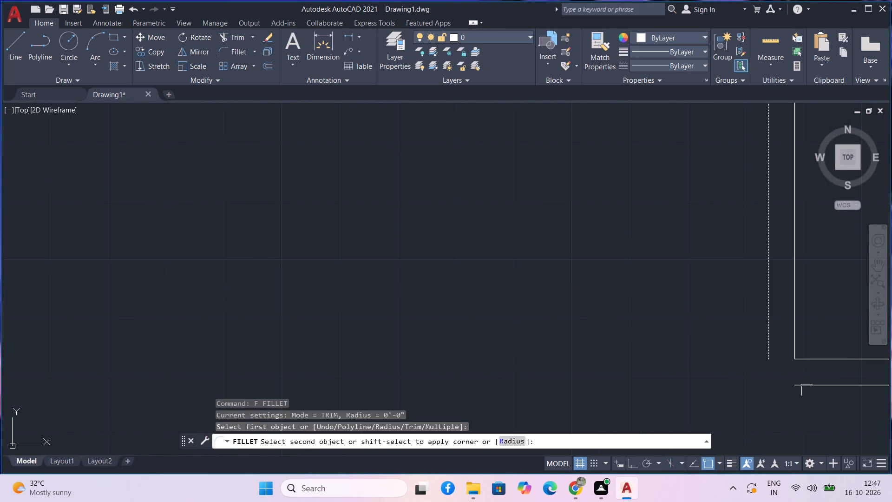
pyautogui.click(811, 387)
pyautogui.press('space')
# Examine the whole floor plan, including both small rooms and the open area below them.
pyautogui.scroll(-4, 808, 406)
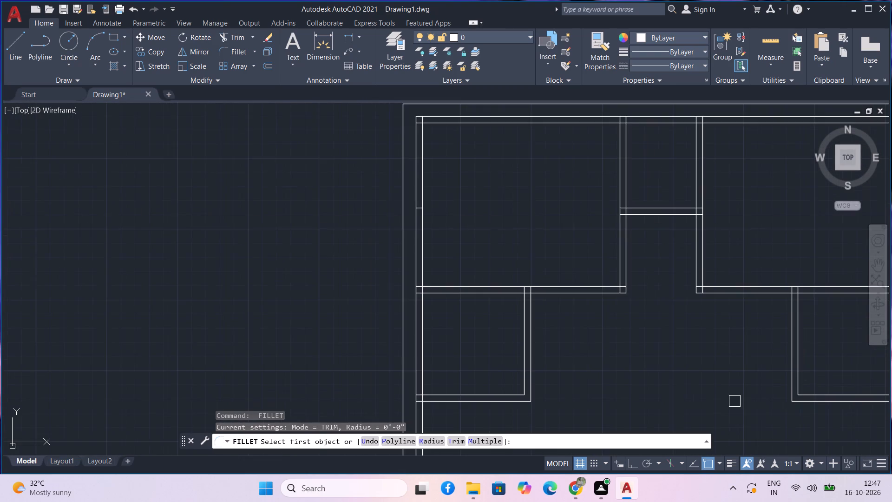
pyautogui.moveTo(732, 400); pyautogui.dragTo(663, 274, button='middle')
pyautogui.moveTo(682, 308); pyautogui.dragTo(689, 283, button='middle')
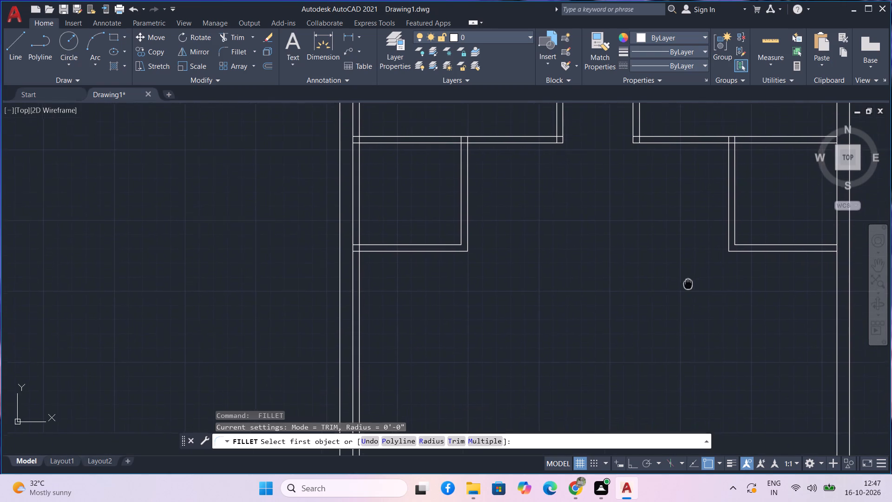
pyautogui.moveTo(689, 283); pyautogui.dragTo(691, 281, button='middle')
pyautogui.scroll(-1, 687, 290)
pyautogui.moveTo(687, 310); pyautogui.dragTo(697, 247, button='middle')
pyautogui.scroll(-1, 697, 281)
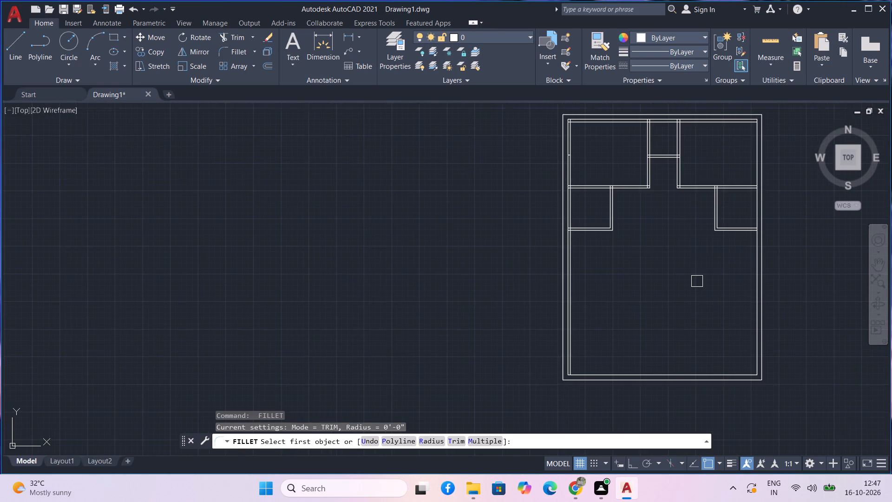
pyautogui.moveTo(697, 281); pyautogui.dragTo(564, 267, button='middle')
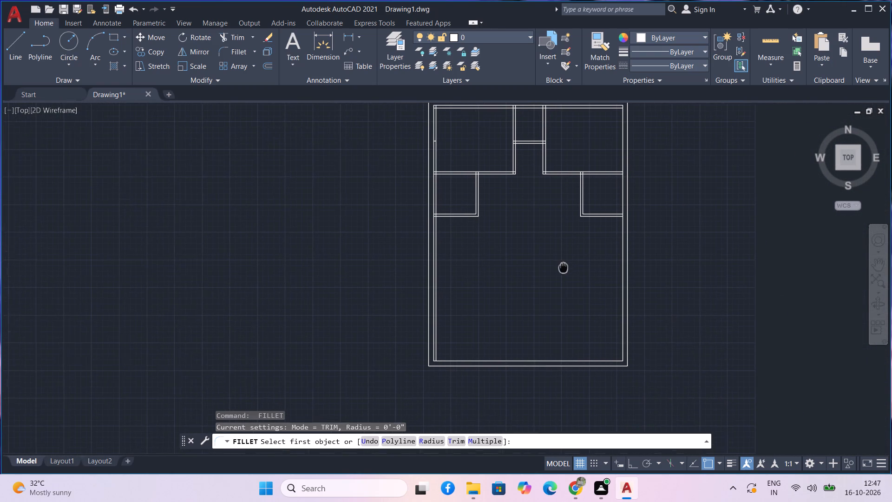
pyautogui.moveTo(564, 267); pyautogui.dragTo(567, 267, button='middle')
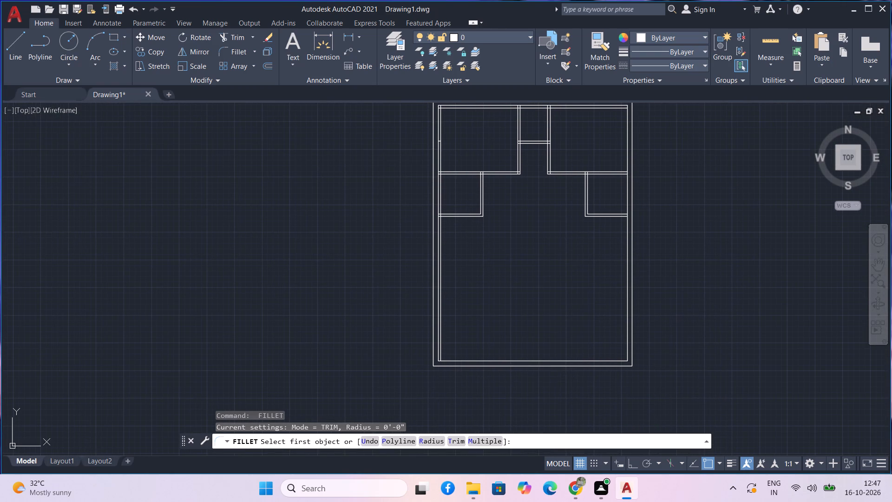
pyautogui.moveTo(551, 283); pyautogui.dragTo(560, 258, button='middle')
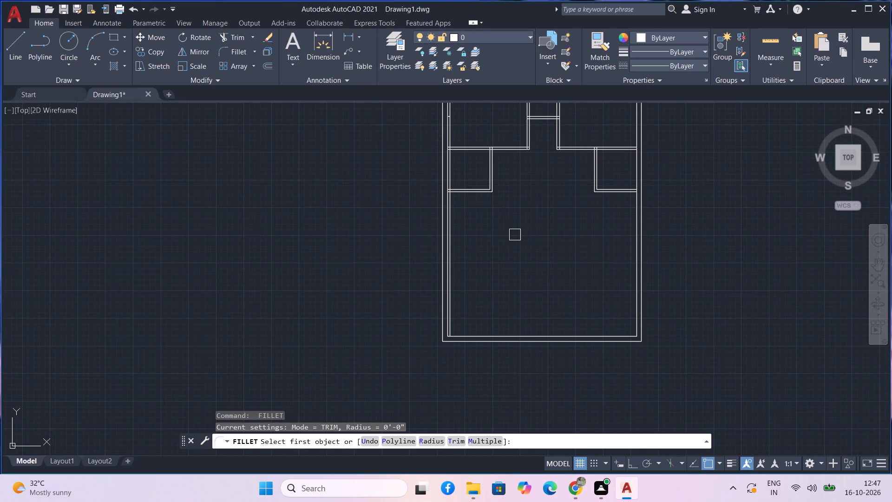
pyautogui.press('space')
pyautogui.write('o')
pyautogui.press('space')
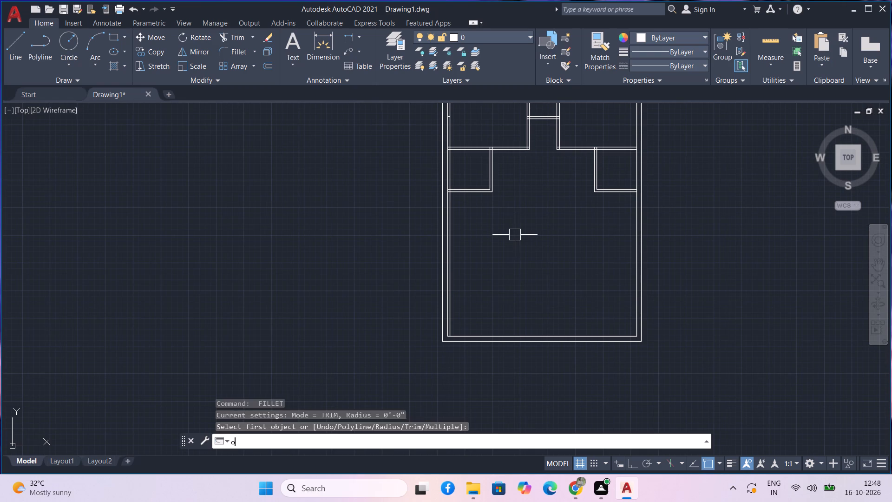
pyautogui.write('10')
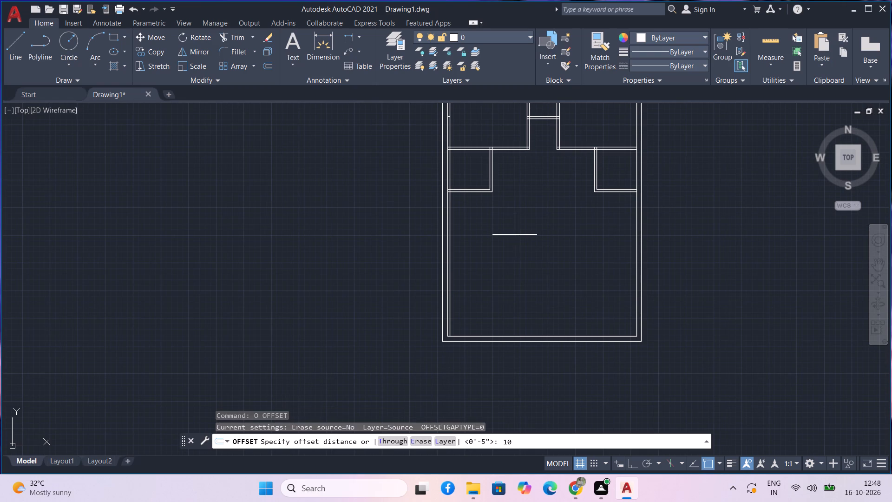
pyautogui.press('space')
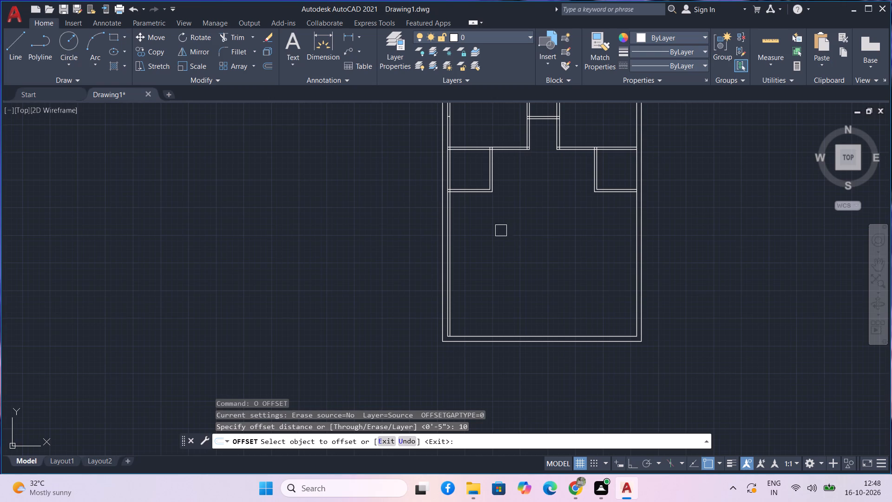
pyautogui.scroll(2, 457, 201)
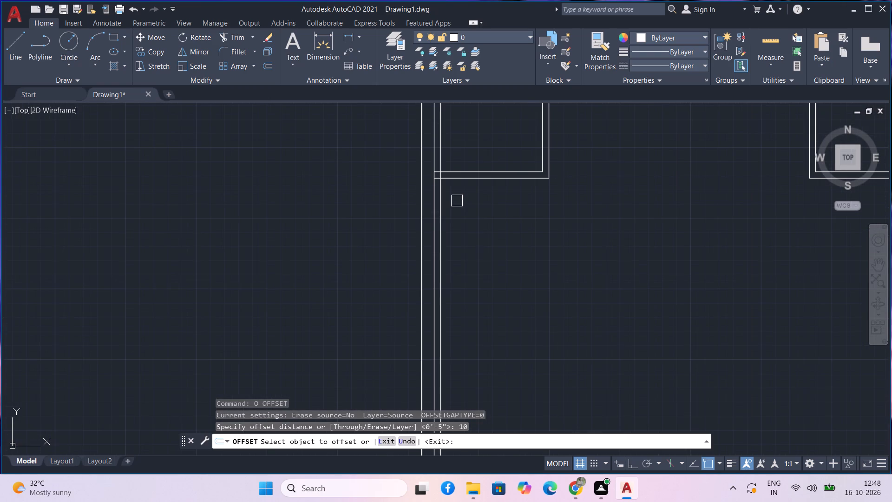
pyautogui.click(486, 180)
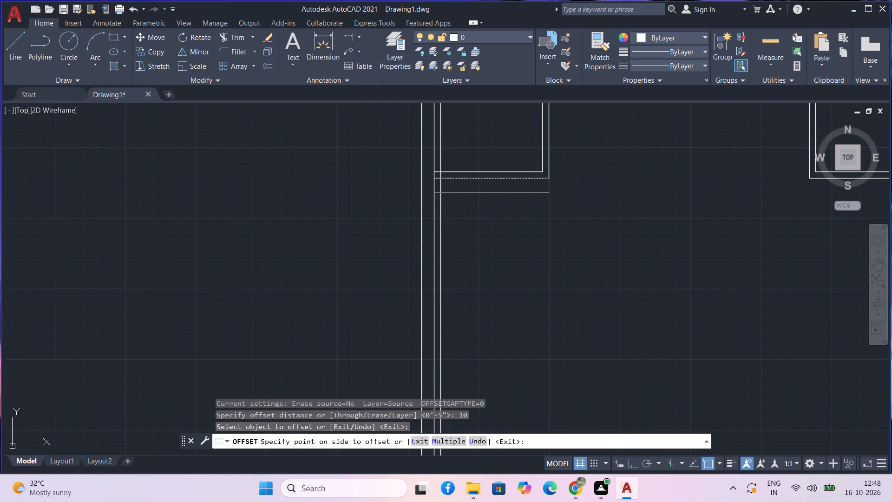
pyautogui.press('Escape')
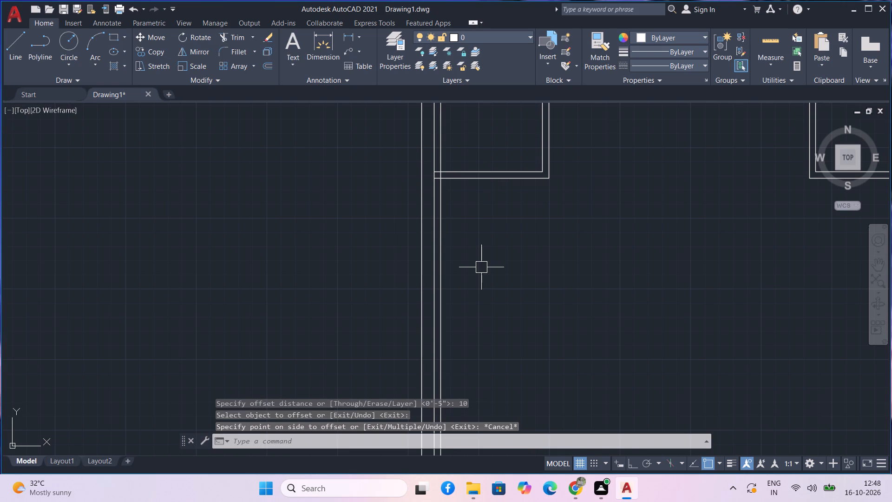
# Offset the left small room's outer bottom partition line 10' downward into the open area.
pyautogui.write('on')
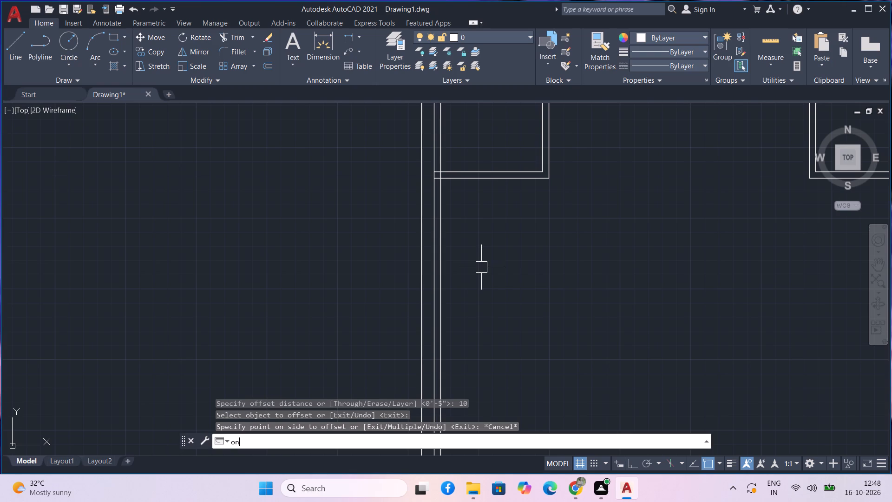
pyautogui.press('BackSpace')
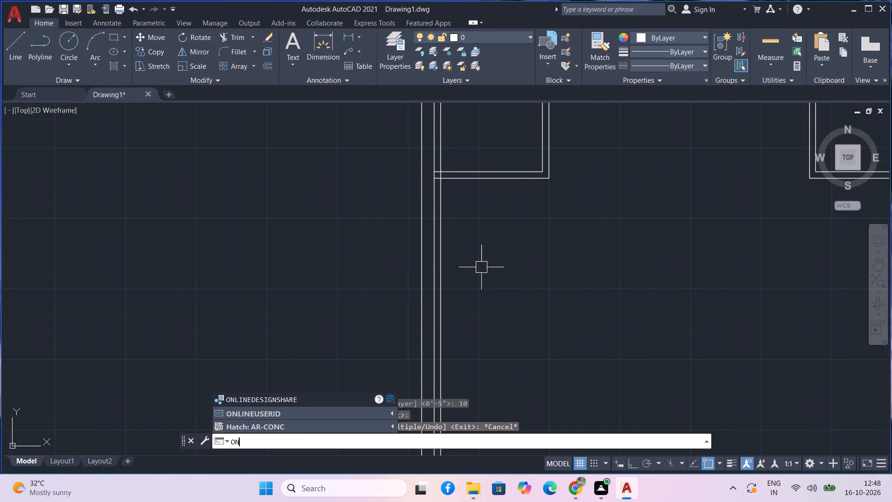
pyautogui.press('BackSpace')
pyautogui.press('space')
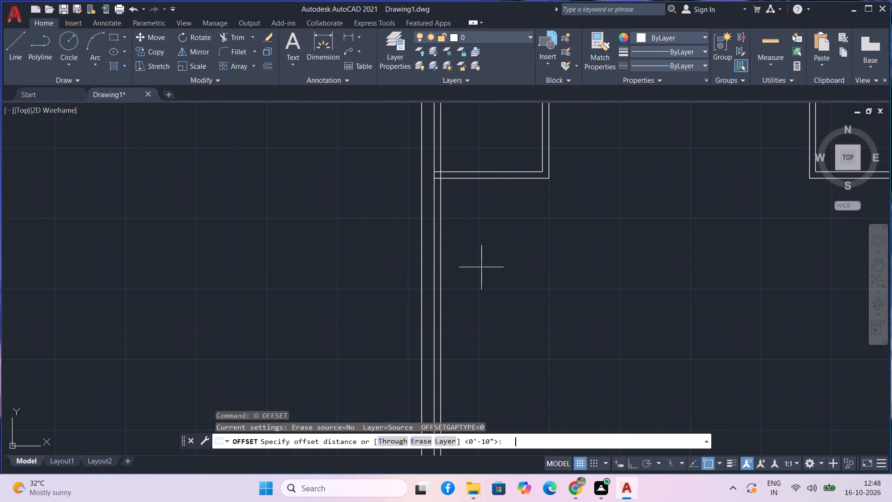
pyautogui.write("10'")
pyautogui.press('Return')
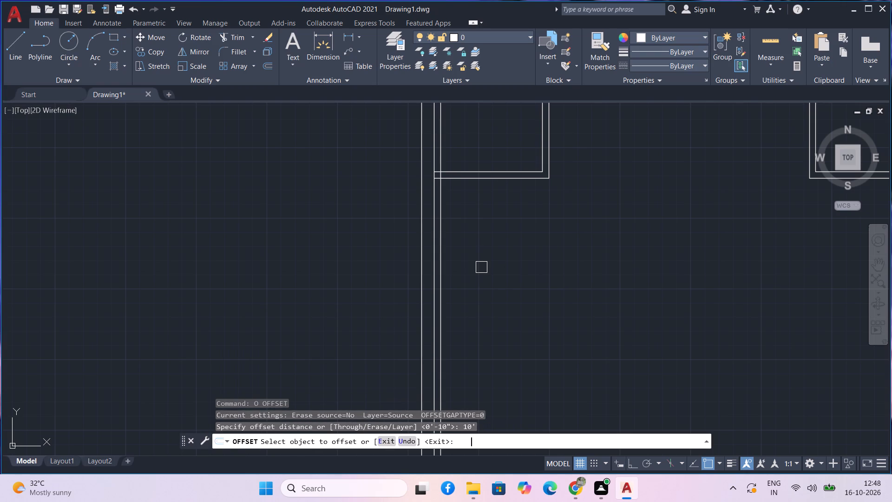
pyautogui.click(536, 178)
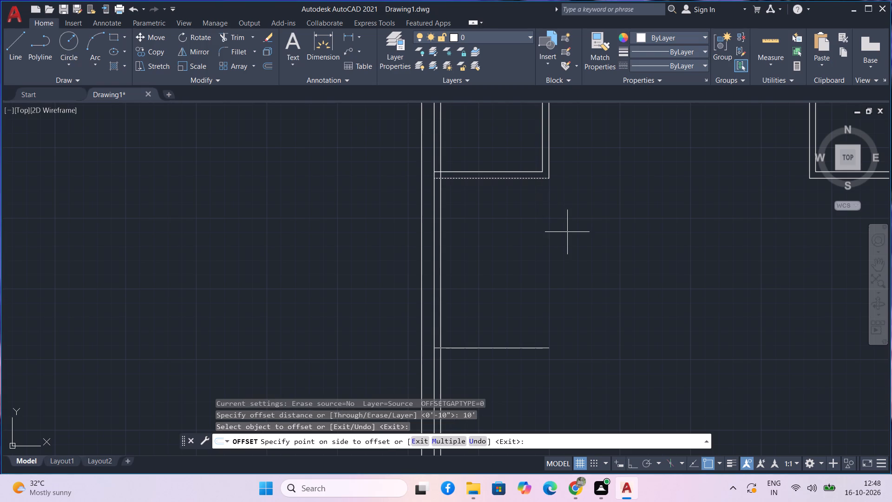
pyautogui.scroll(-1, 567, 232)
pyautogui.moveTo(564, 232); pyautogui.dragTo(544, 179, button='middle')
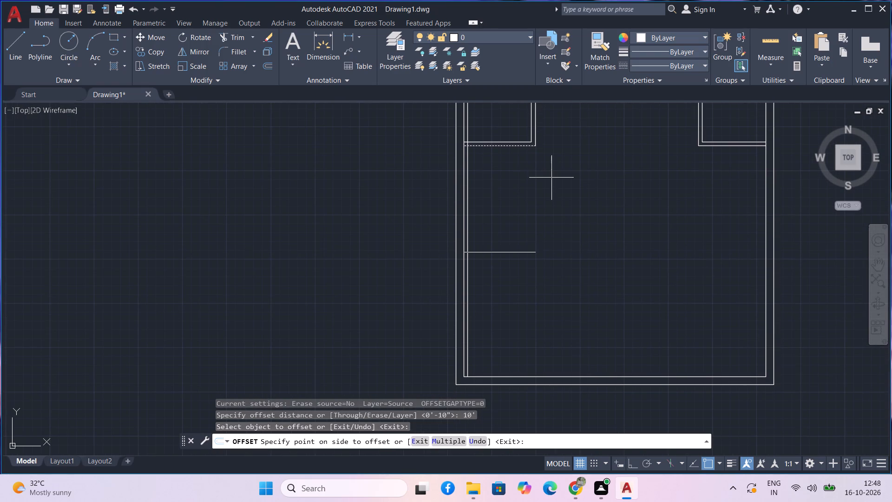
pyautogui.scroll(-1, 551, 178)
pyautogui.moveTo(556, 178); pyautogui.dragTo(558, 240, button='middle')
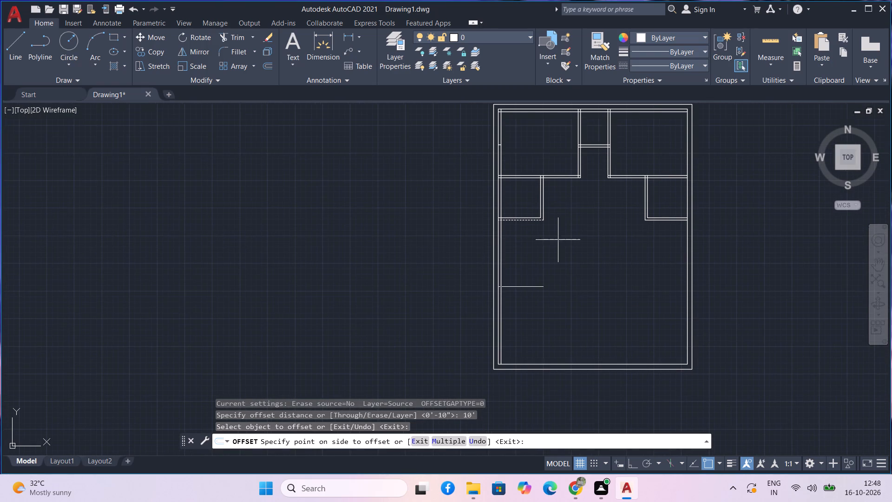
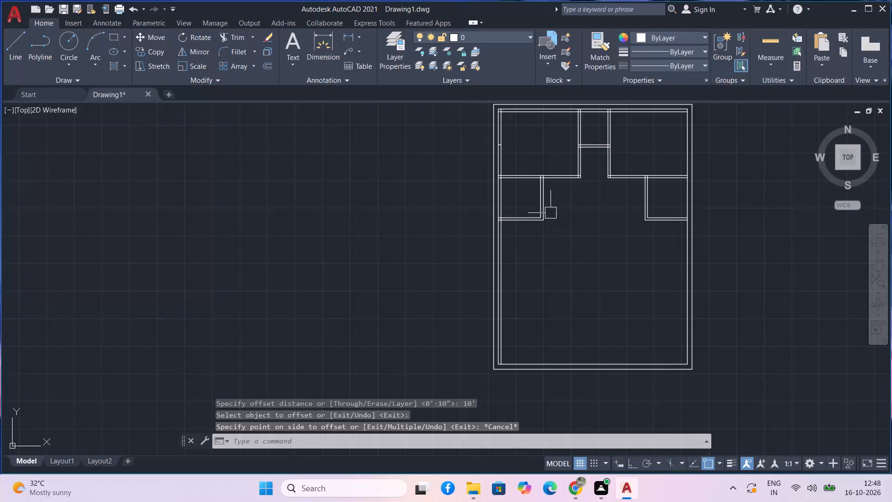
# Trim away the double bottom partition lines of both the left and right small rooms.
pyautogui.scroll(2, 551, 212)
pyautogui.moveTo(551, 212); pyautogui.dragTo(569, 246, button='middle')
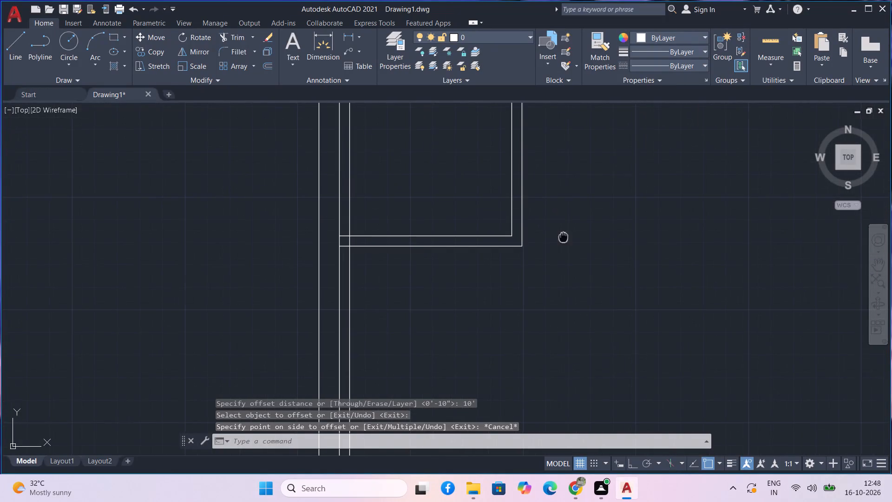
pyautogui.moveTo(569, 246); pyautogui.dragTo(617, 304, button='middle')
pyautogui.press('Escape')
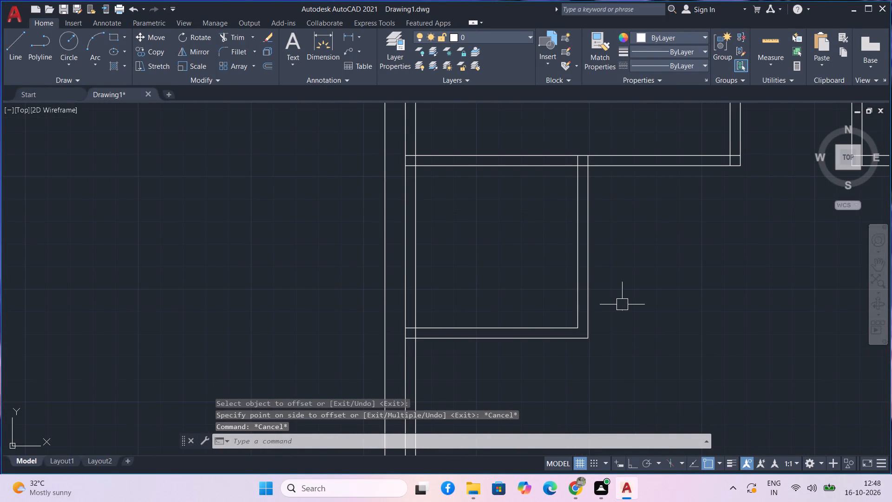
pyautogui.write('tr')
pyautogui.press('space')
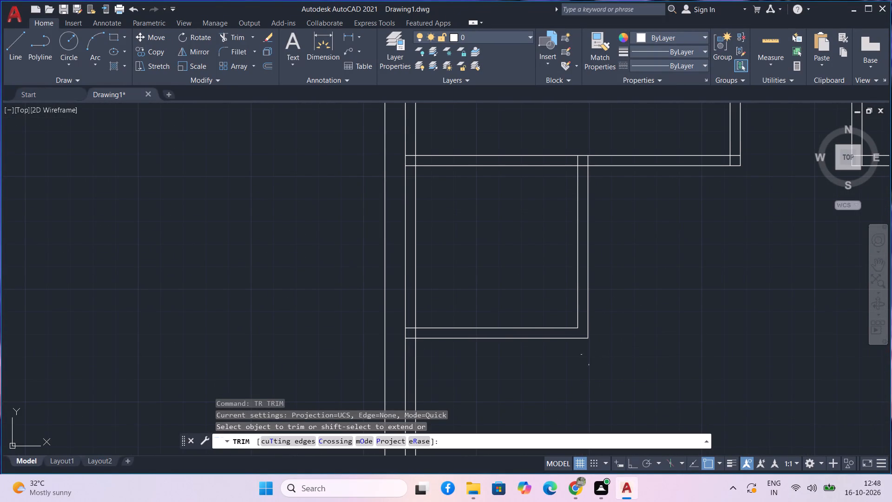
pyautogui.moveTo(512, 364); pyautogui.dragTo(496, 278)
pyautogui.scroll(-2, 574, 309)
pyautogui.scroll(-1, 686, 327)
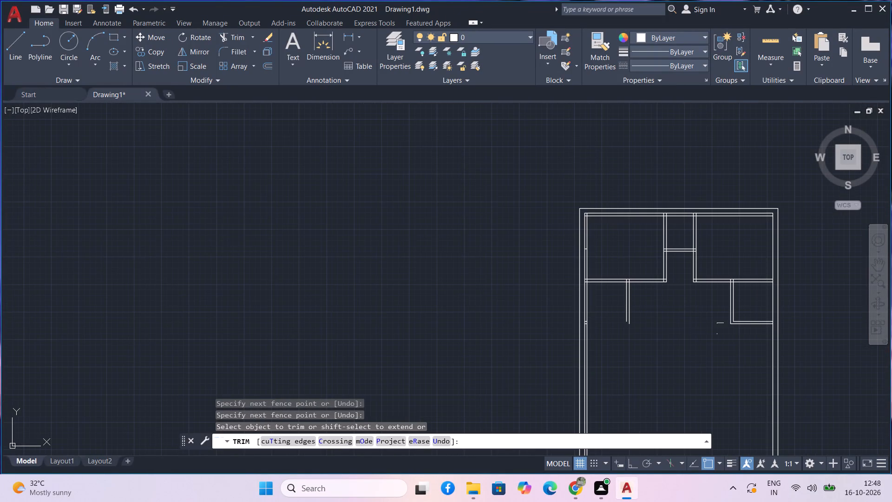
pyautogui.scroll(5, 745, 330)
pyautogui.moveTo(753, 327); pyautogui.dragTo(743, 289)
pyautogui.scroll(-1, 743, 292)
pyautogui.scroll(-1, 629, 309)
# Trim away the two vertical side partition lines of the left small room below the upper room.
pyautogui.moveTo(580, 297); pyautogui.dragTo(666, 305, button='middle')
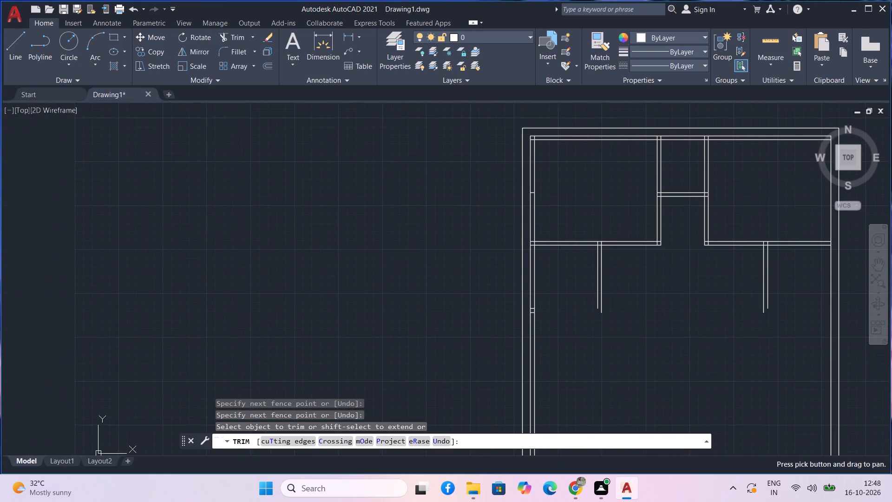
pyautogui.scroll(2, 555, 273)
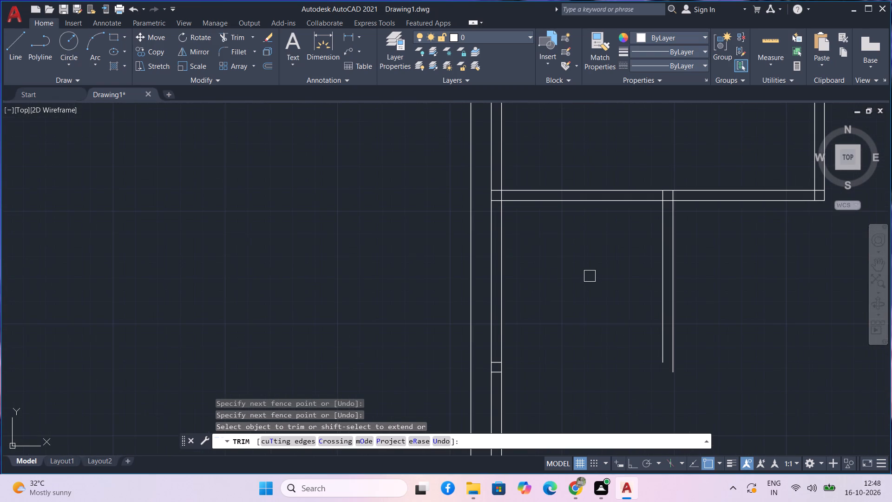
pyautogui.moveTo(590, 276); pyautogui.dragTo(683, 274)
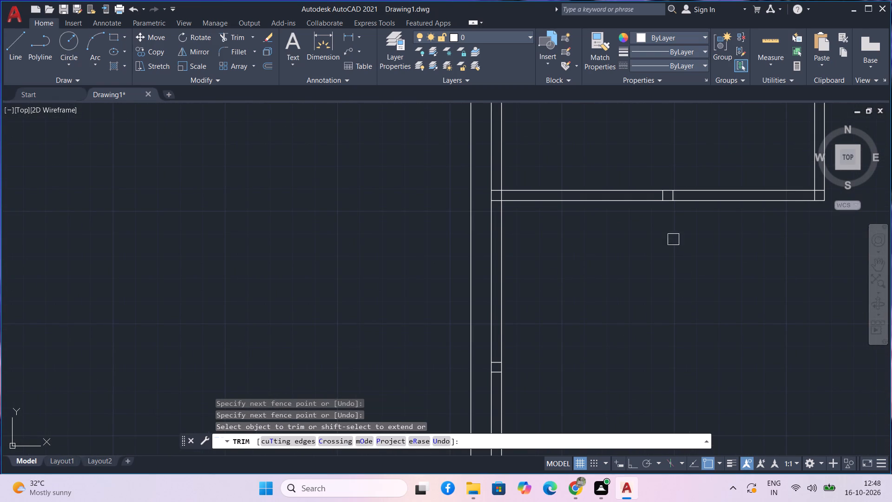
pyautogui.press('Escape')
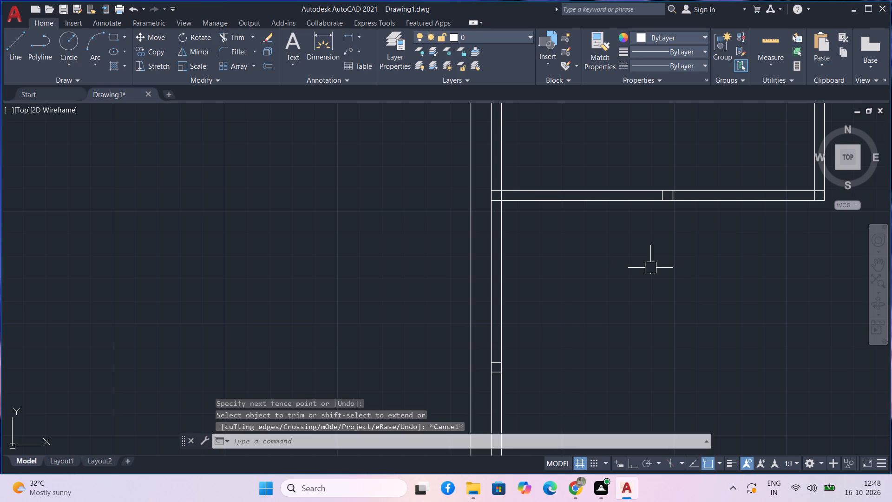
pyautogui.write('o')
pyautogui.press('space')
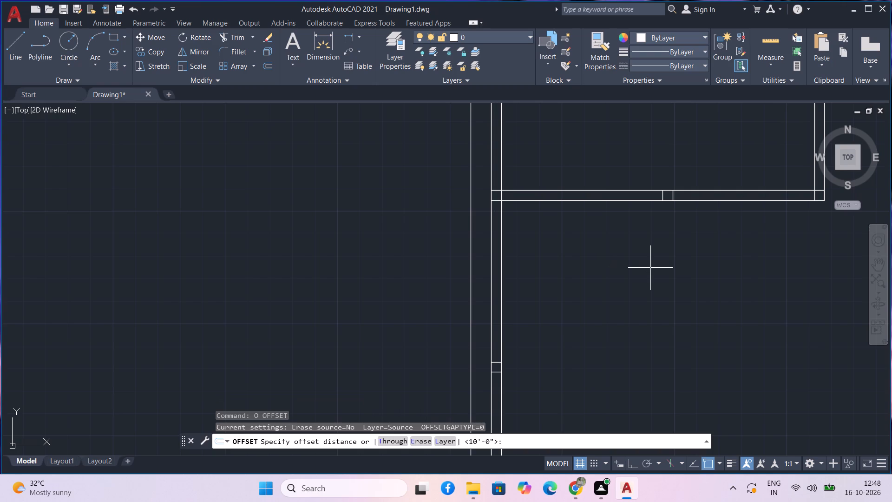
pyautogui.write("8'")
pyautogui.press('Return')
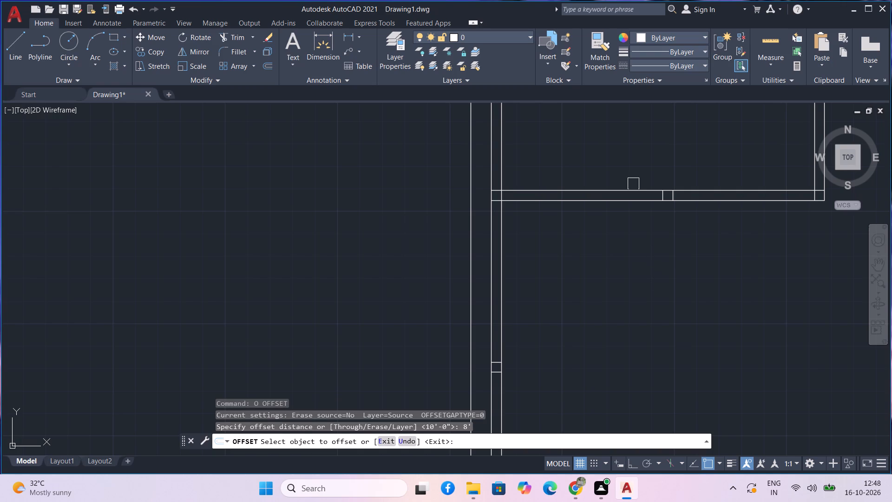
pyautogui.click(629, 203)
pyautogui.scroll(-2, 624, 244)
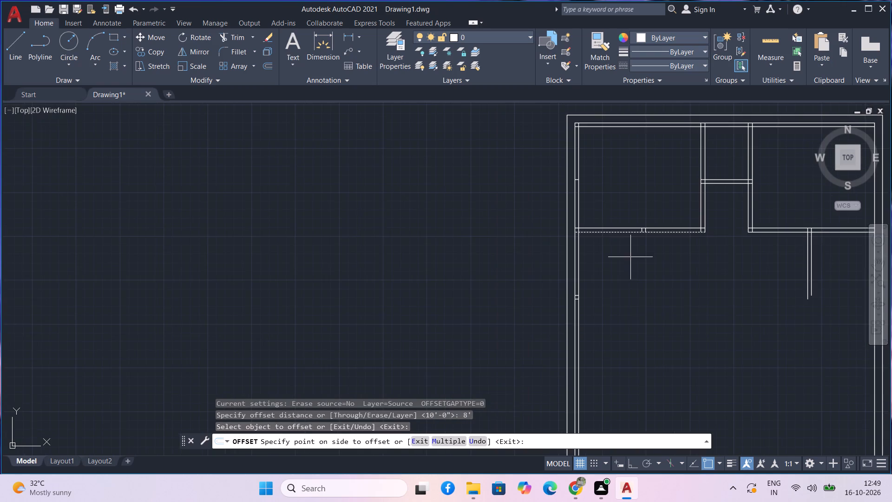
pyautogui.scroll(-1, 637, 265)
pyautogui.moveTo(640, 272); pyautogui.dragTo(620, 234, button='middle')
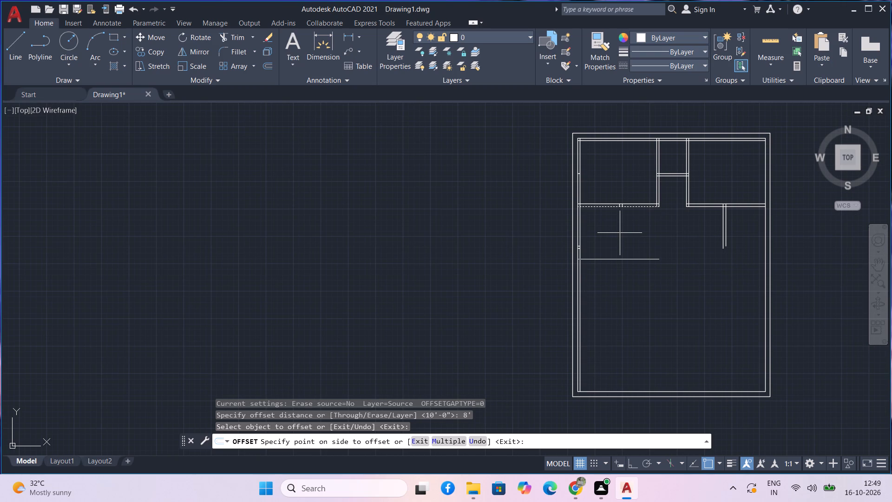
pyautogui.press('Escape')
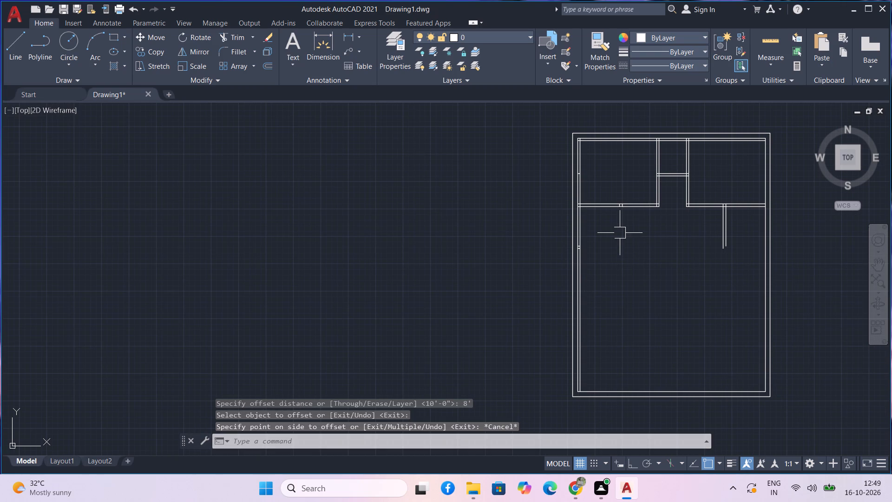
# Offset the lower bottom-wall lines of the upper left and upper right rooms 10' downward.
pyautogui.write('o')
pyautogui.press('space')
pyautogui.write('10')
pyautogui.write("'")
pyautogui.press('space')
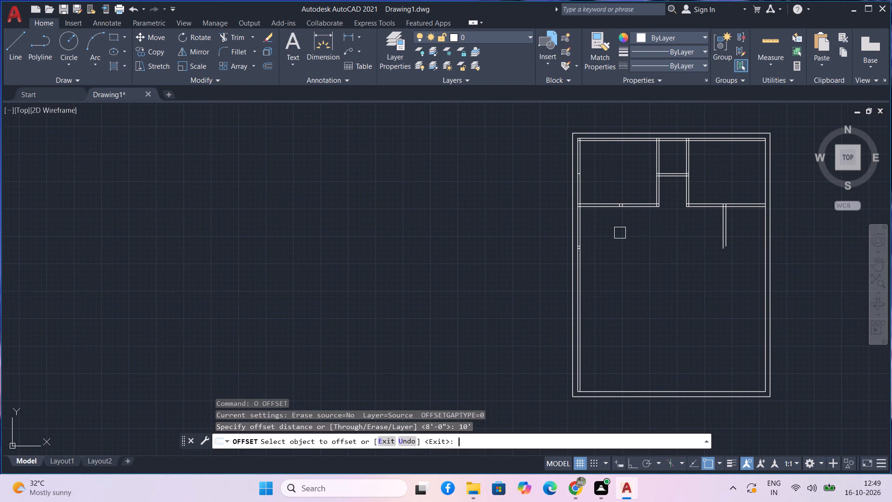
pyautogui.scroll(2, 608, 203)
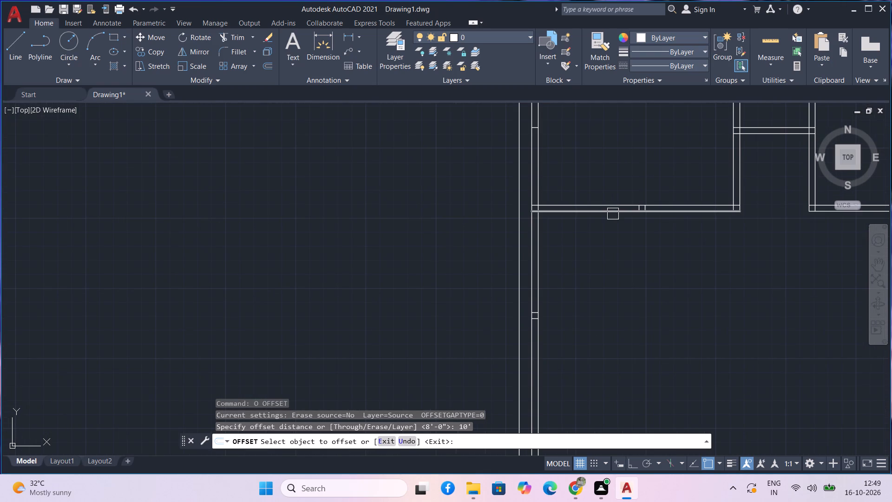
pyautogui.click(613, 214)
pyautogui.scroll(-2, 640, 310)
pyautogui.click(640, 310)
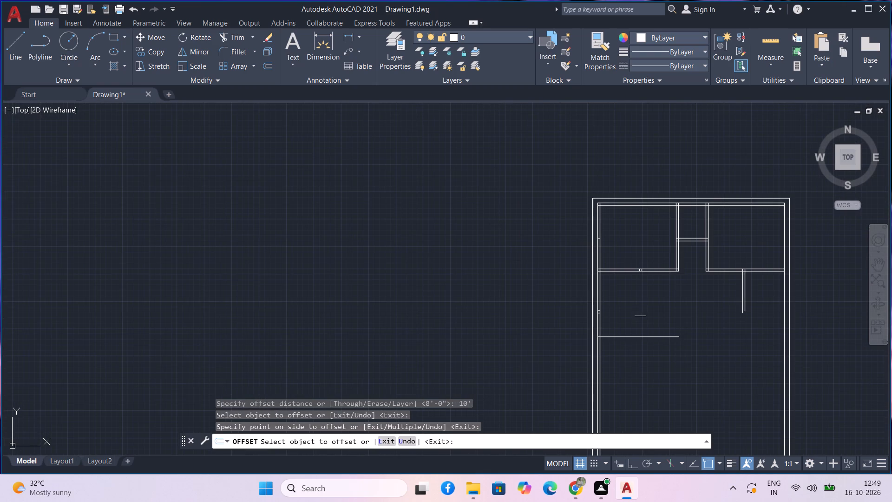
pyautogui.scroll(2, 721, 276)
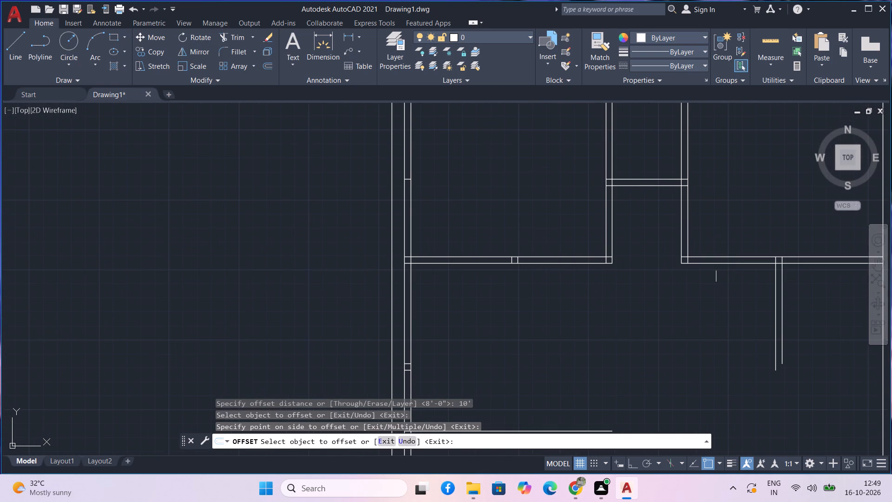
pyautogui.click(728, 265)
pyautogui.scroll(-2, 735, 310)
pyautogui.click(735, 310)
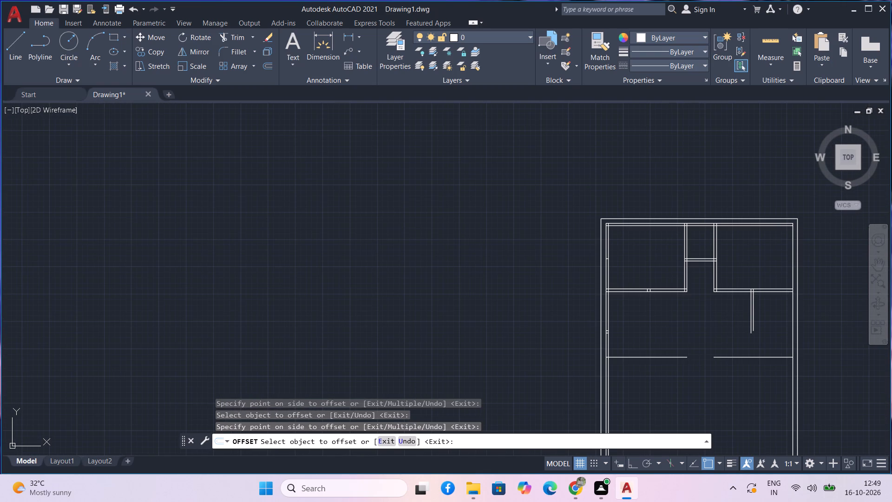
pyautogui.press('Escape')
# Trim away the two vertical side partition lines remaining from the right small room.
pyautogui.write('tr')
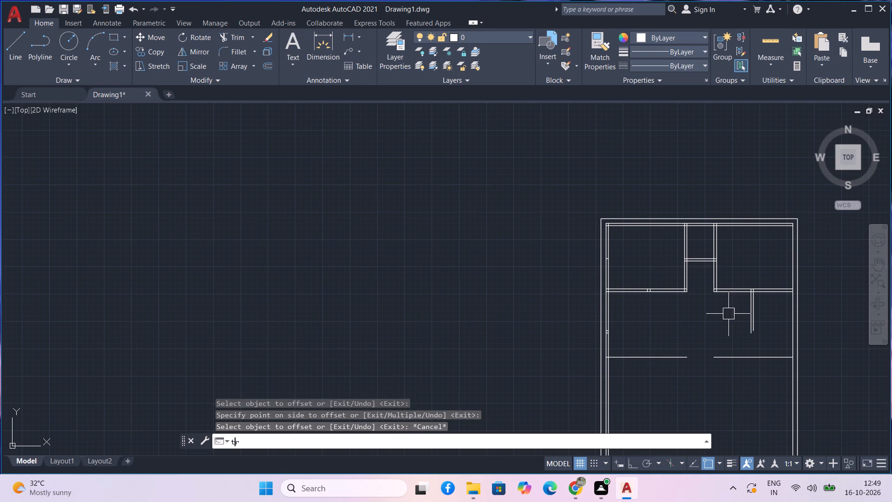
pyautogui.press('space')
pyautogui.moveTo(728, 314); pyautogui.dragTo(774, 313)
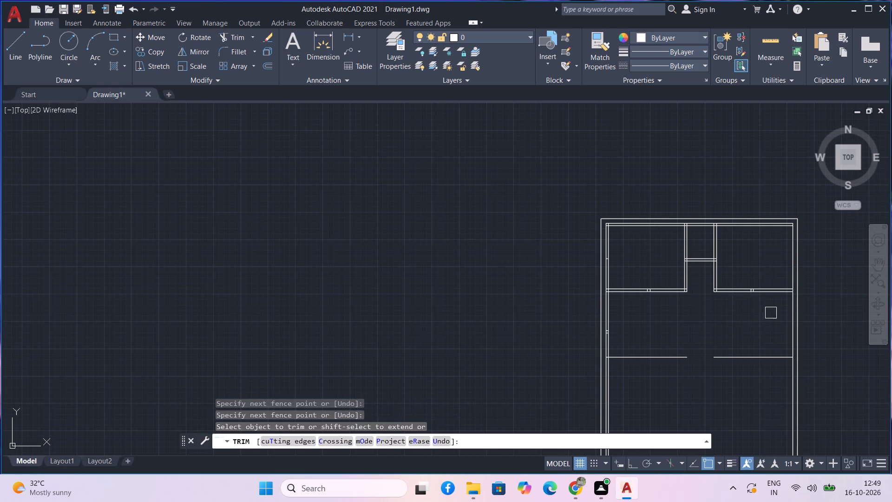
pyautogui.moveTo(721, 317); pyautogui.dragTo(726, 273, button='middle')
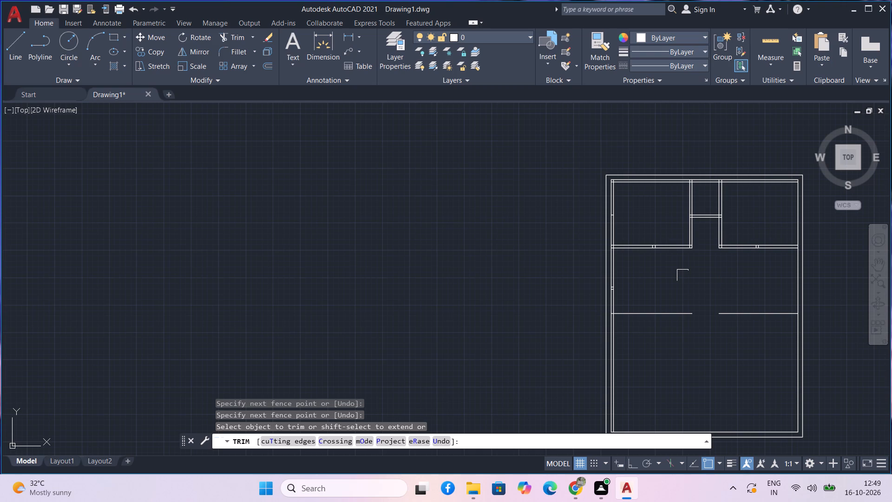
pyautogui.press('Escape')
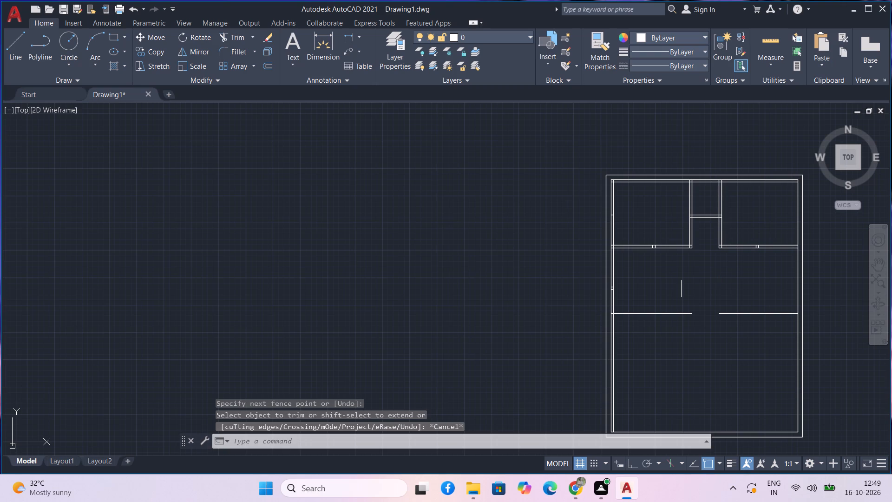
# Offset the innermost lines of the left and right outer walls 8' inward.
pyautogui.write('o')
pyautogui.press('space')
pyautogui.press('8')
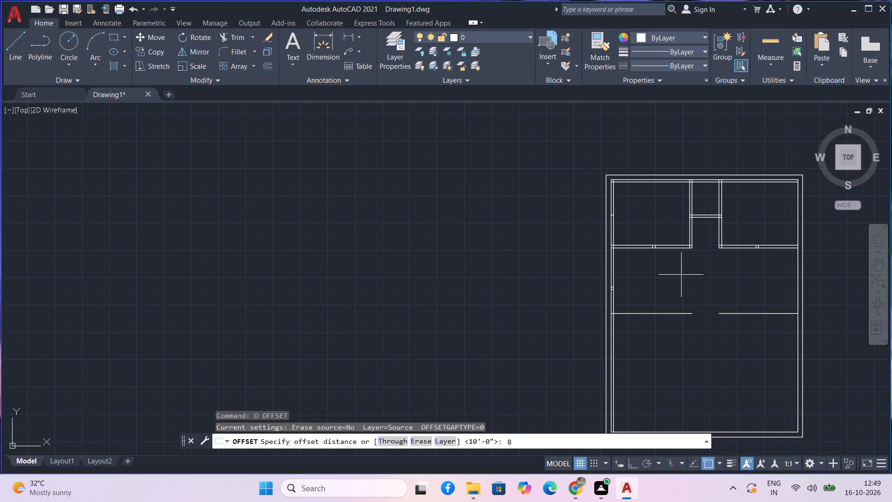
pyautogui.press("'")
pyautogui.press('Return')
pyautogui.scroll(2, 672, 278)
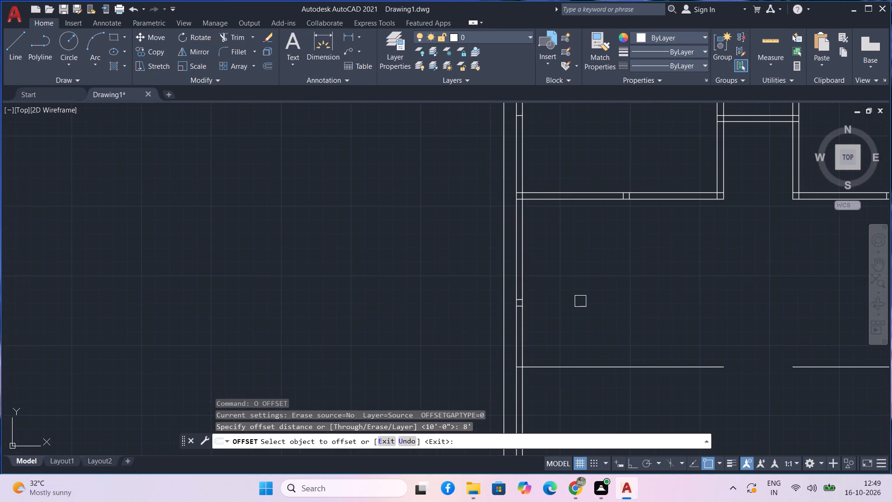
pyautogui.click(526, 280)
pyautogui.click(643, 281)
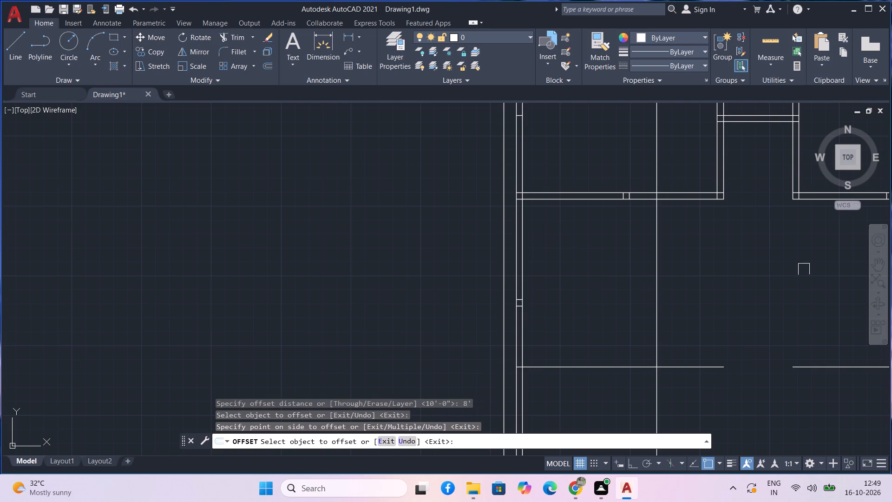
pyautogui.scroll(-3, 800, 271)
pyautogui.moveTo(796, 277); pyautogui.dragTo(666, 286, button='middle')
pyautogui.scroll(2, 685, 284)
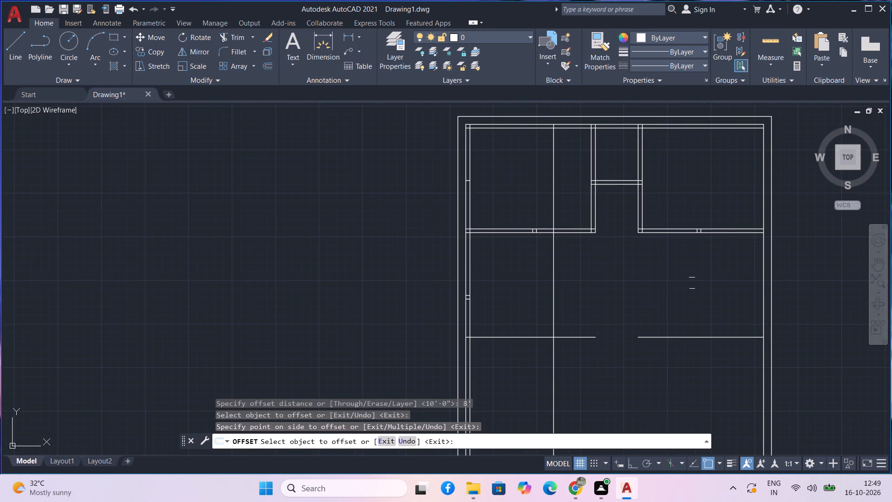
pyautogui.click(763, 284)
pyautogui.click(674, 296)
pyautogui.press('Escape')
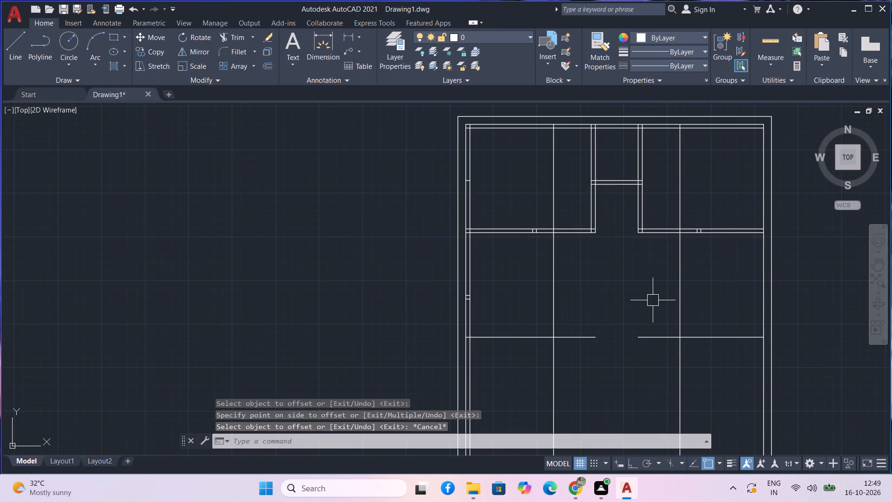
# Trim the two 8' offset verticals and the overhanging horizontals to outline an 8' by 10' room below each upper room.
pyautogui.write('tr')
pyautogui.press('space')
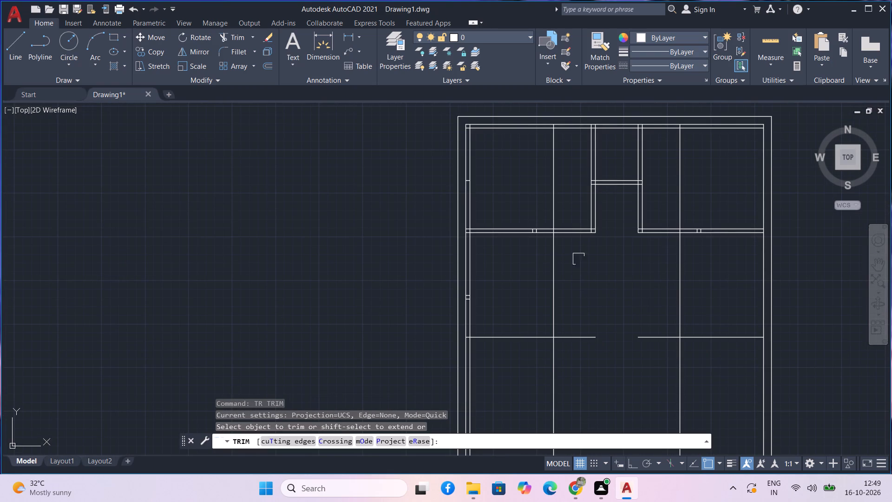
pyautogui.click(556, 197)
pyautogui.click(686, 193)
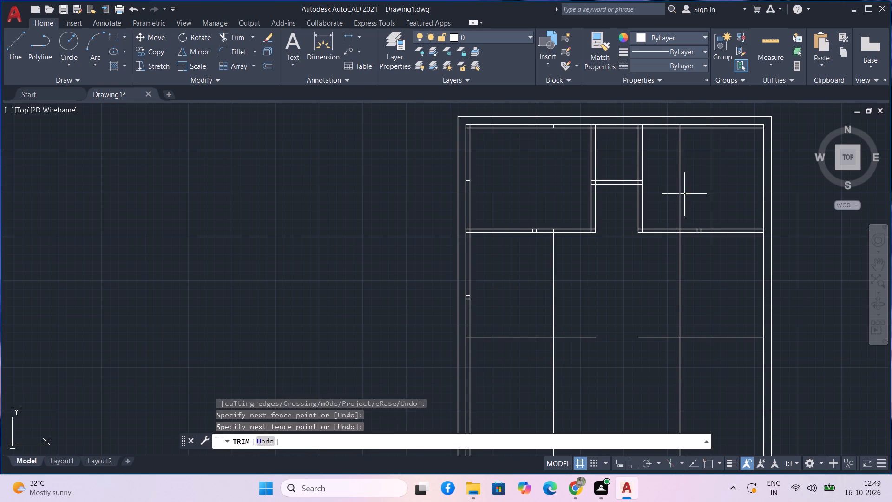
pyautogui.moveTo(684, 194); pyautogui.dragTo(673, 200)
pyautogui.click(679, 199)
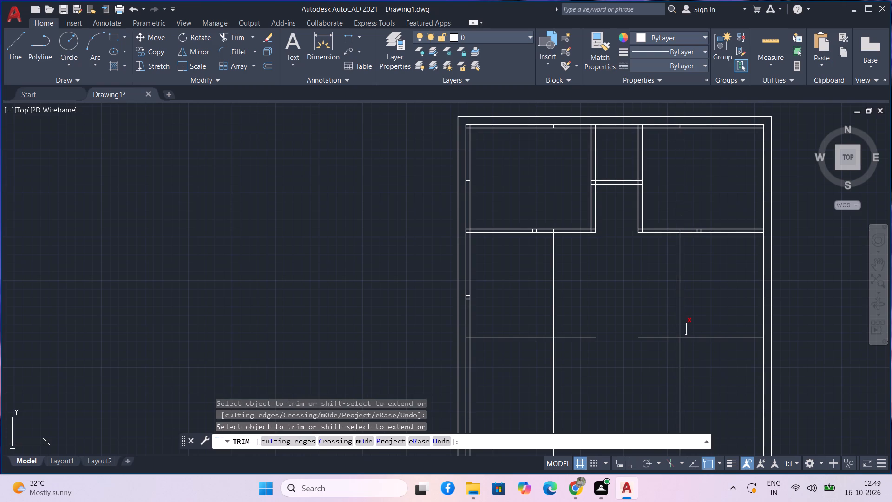
pyautogui.click(681, 354)
pyautogui.moveTo(530, 394); pyautogui.dragTo(592, 382)
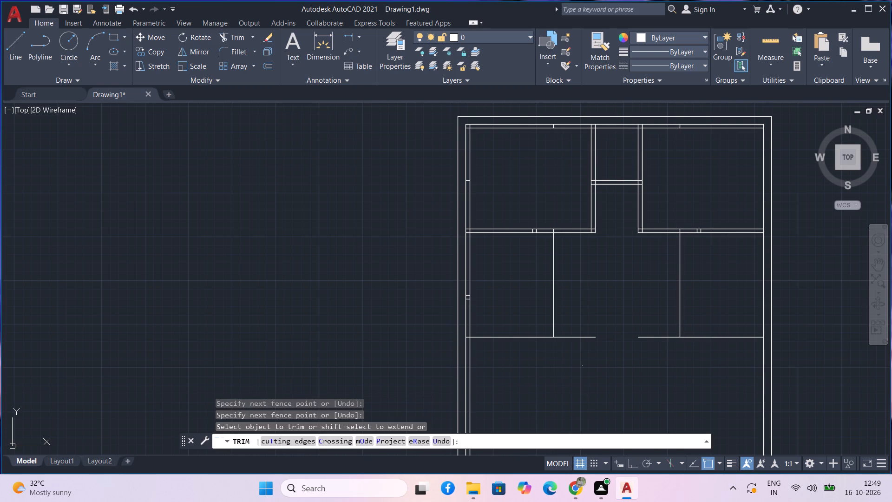
pyautogui.moveTo(567, 320); pyautogui.dragTo(646, 312)
pyautogui.scroll(-1, 610, 306)
pyautogui.moveTo(617, 317); pyautogui.dragTo(630, 249, button='middle')
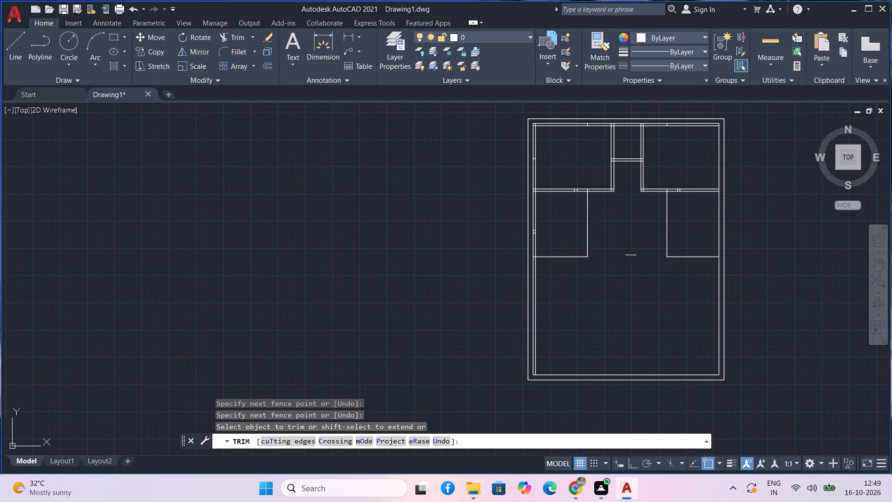
pyautogui.press('Escape')
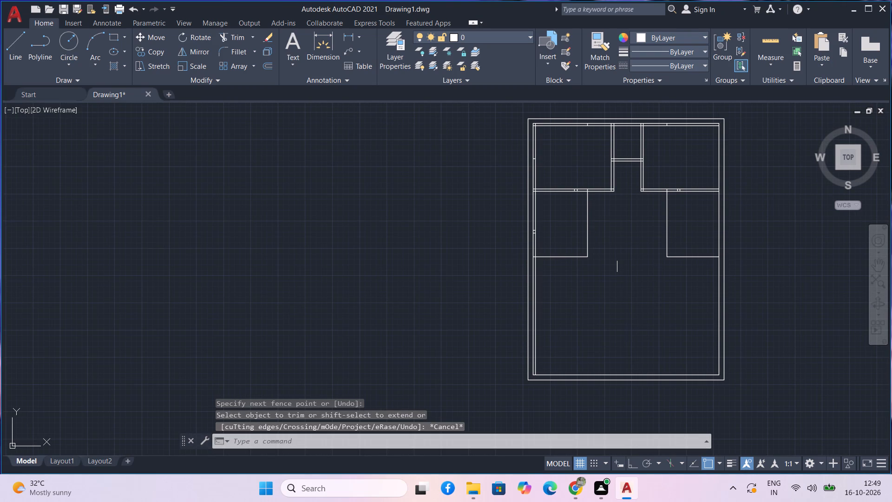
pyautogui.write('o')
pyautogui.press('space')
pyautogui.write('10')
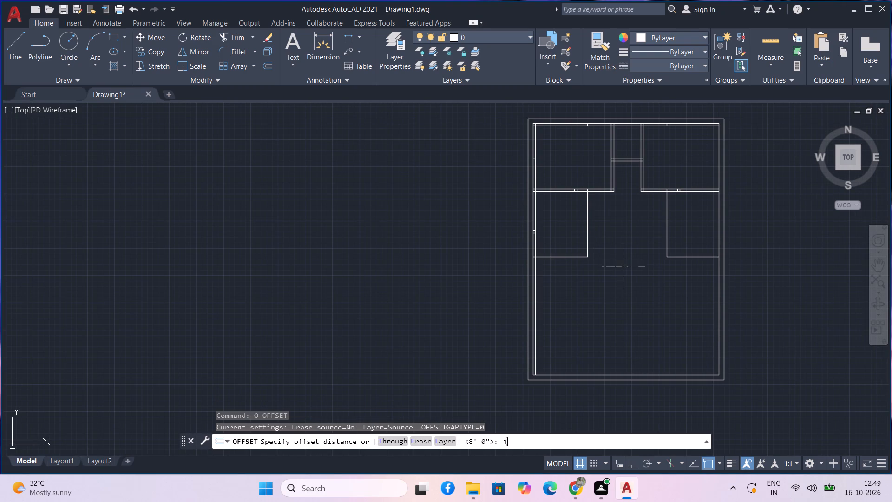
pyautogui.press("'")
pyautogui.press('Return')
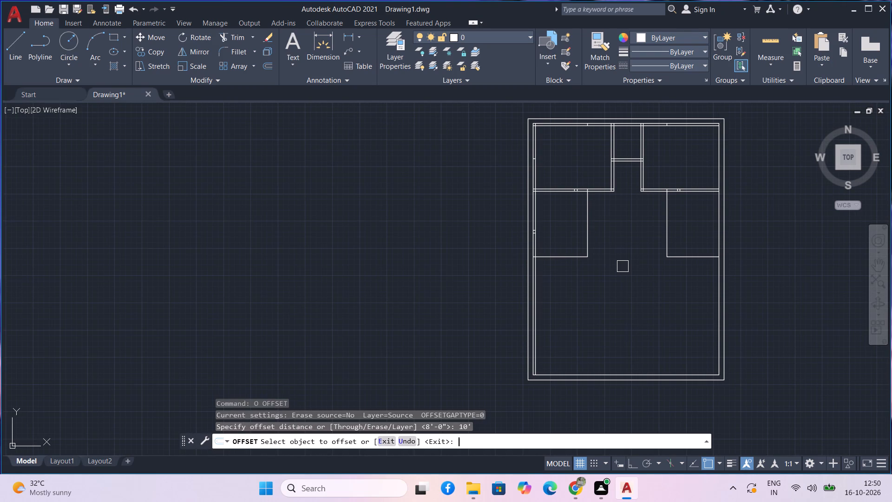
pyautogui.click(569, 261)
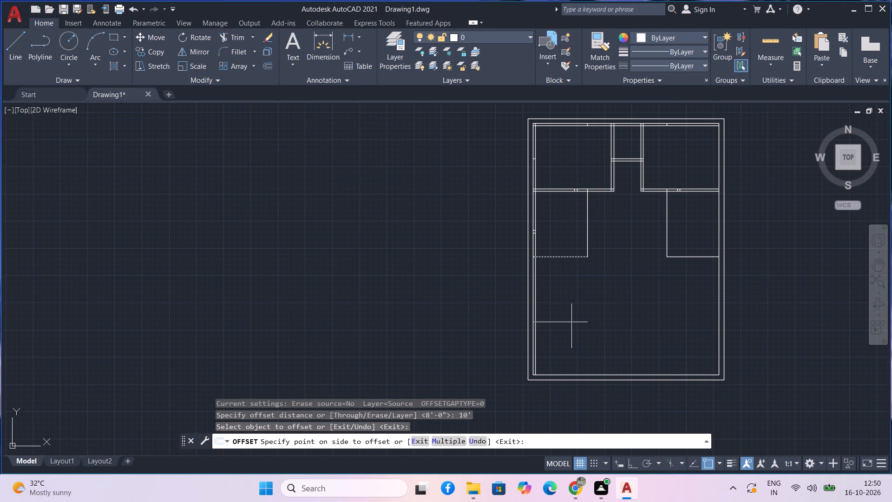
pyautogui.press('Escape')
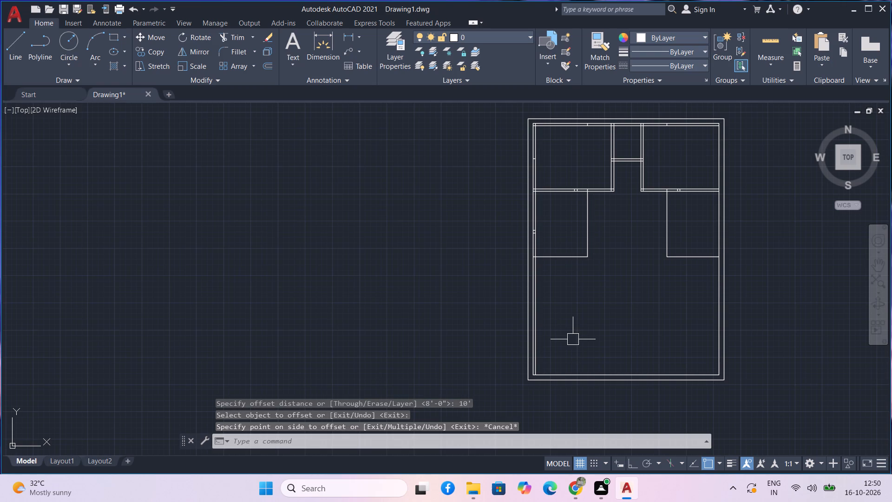
# Offset the bottom line of the left 8' by 10' middle room 12' downward.
pyautogui.write('o')
pyautogui.press('space')
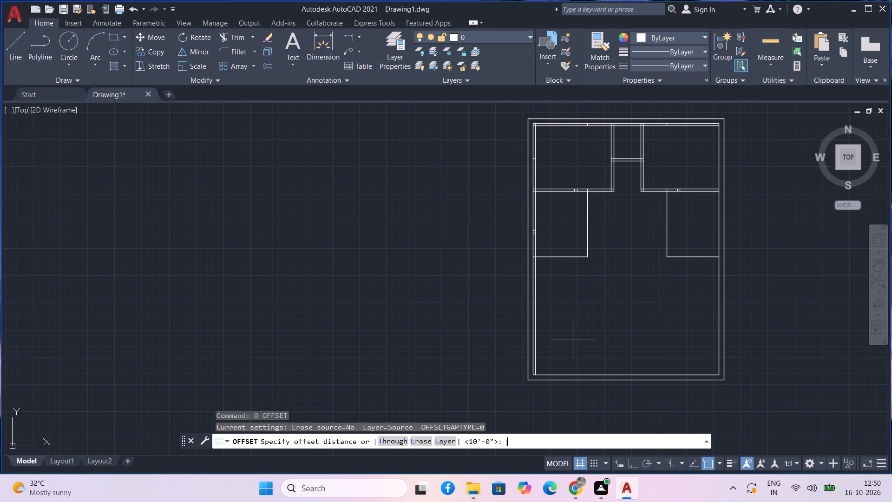
pyautogui.write('12')
pyautogui.press("'")
pyautogui.press('Return')
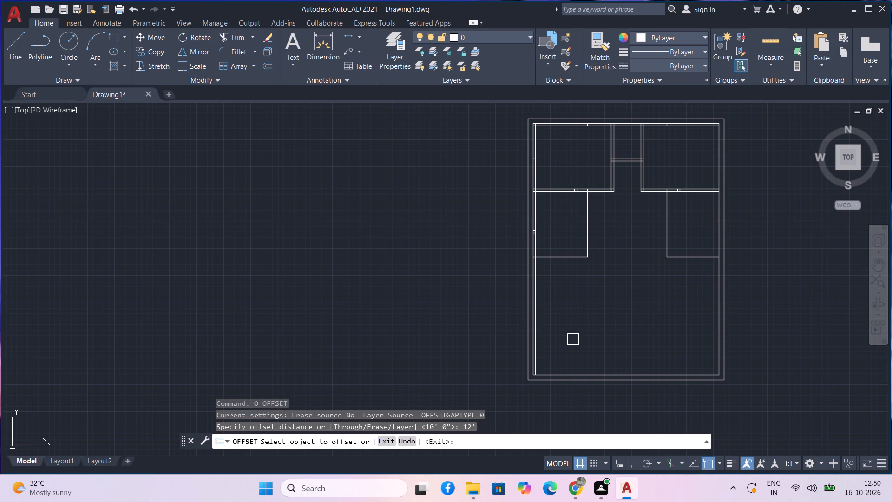
pyautogui.click(555, 256)
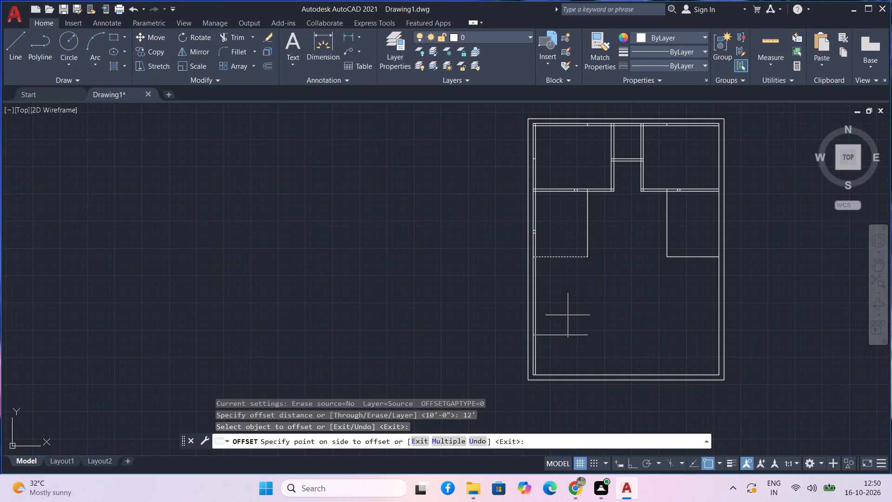
pyautogui.click(568, 315)
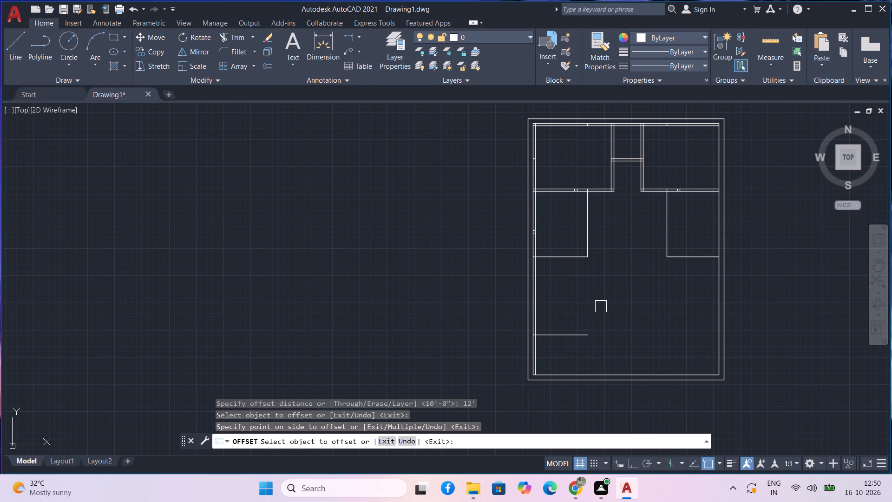
pyautogui.press('Escape')
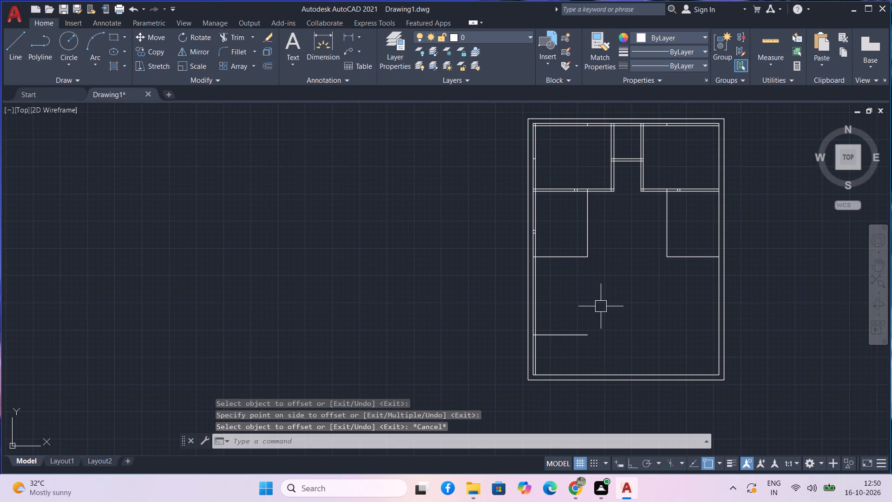
# Offset the innermost line of the left outer wall 12' inward.
pyautogui.write('o')
pyautogui.press('space')
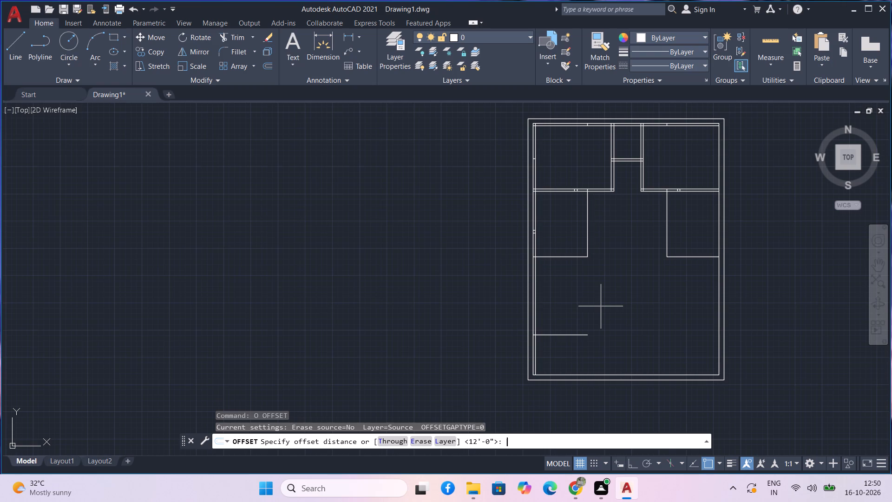
pyautogui.write('11')
pyautogui.press('BackSpace')
pyautogui.press('2')
pyautogui.press("'")
pyautogui.press('Return')
pyautogui.scroll(2, 579, 319)
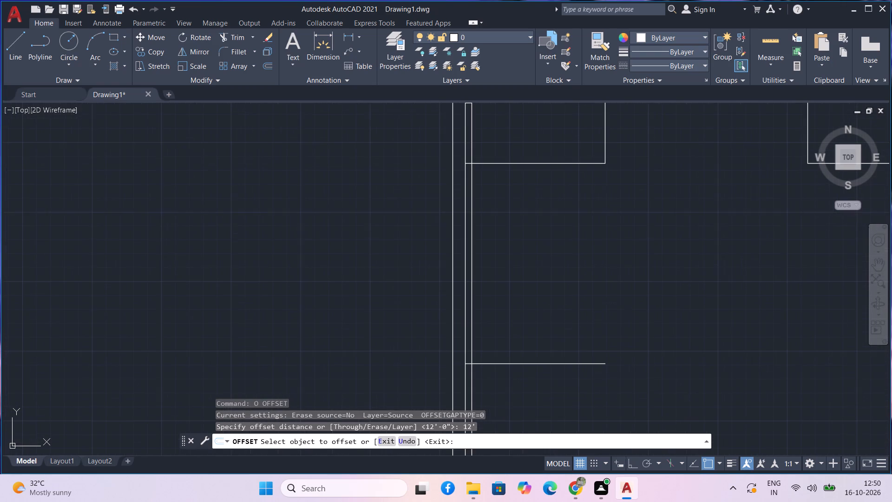
pyautogui.scroll(1, 464, 314)
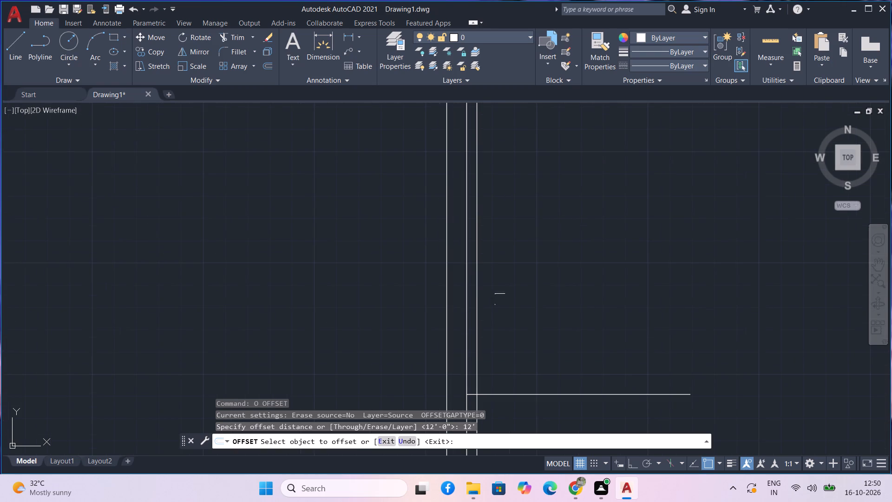
pyautogui.scroll(-4, 510, 299)
pyautogui.scroll(2, 502, 263)
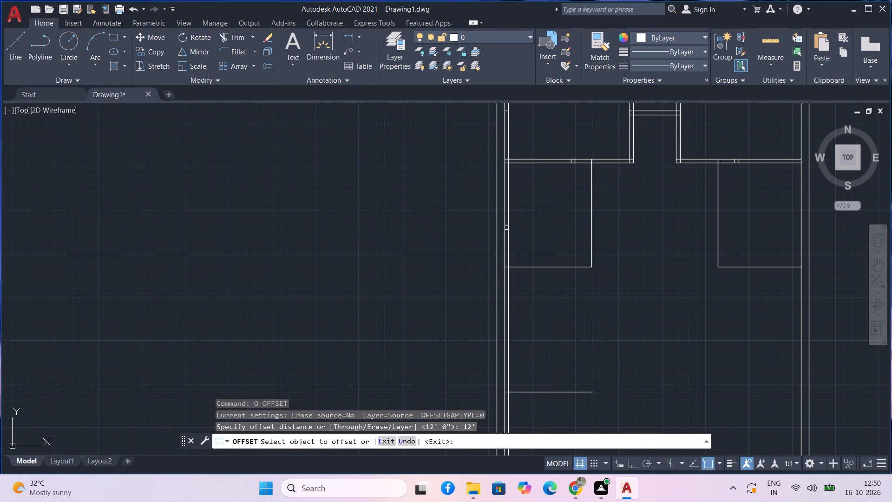
pyautogui.moveTo(511, 314); pyautogui.dragTo(503, 270, button='middle')
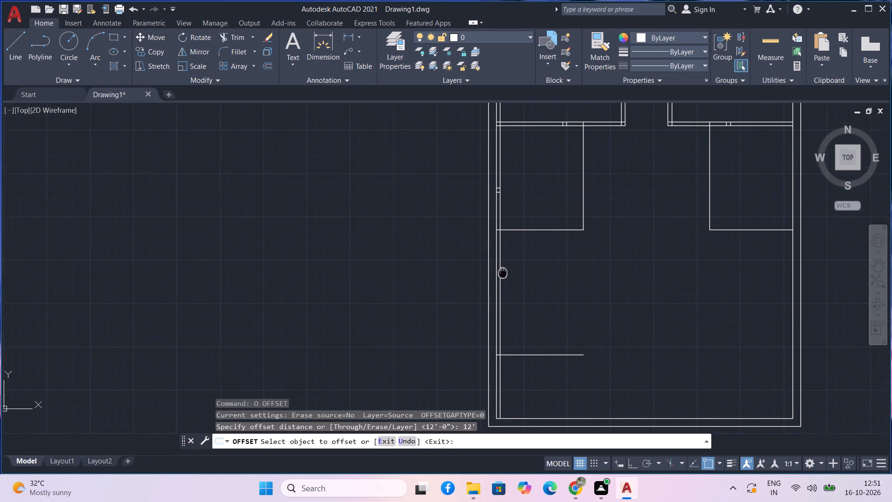
pyautogui.click(504, 315)
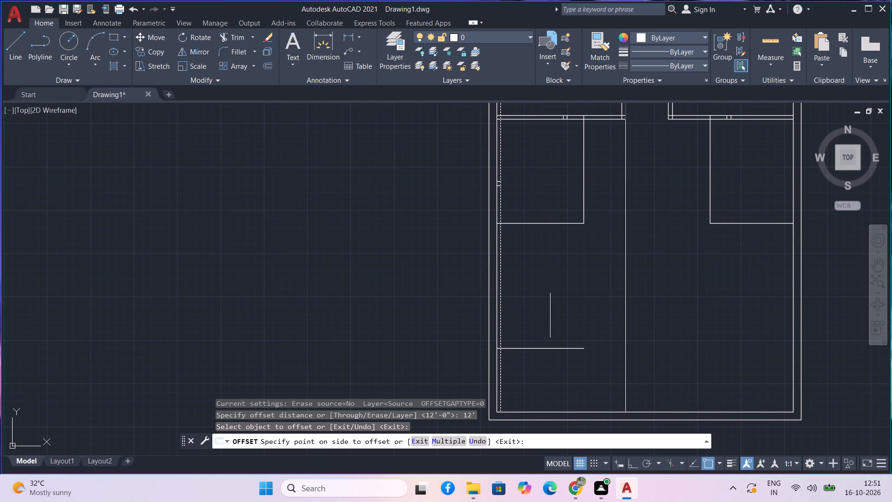
pyautogui.scroll(-1, 550, 315)
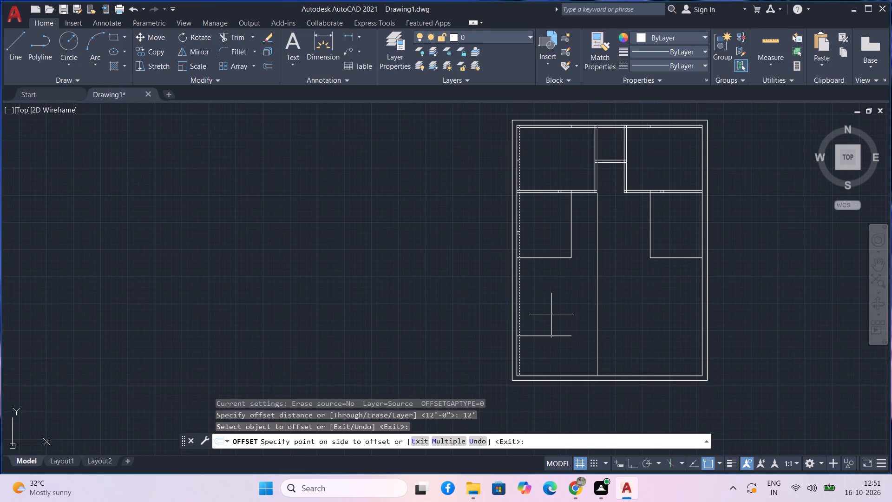
pyautogui.click(551, 315)
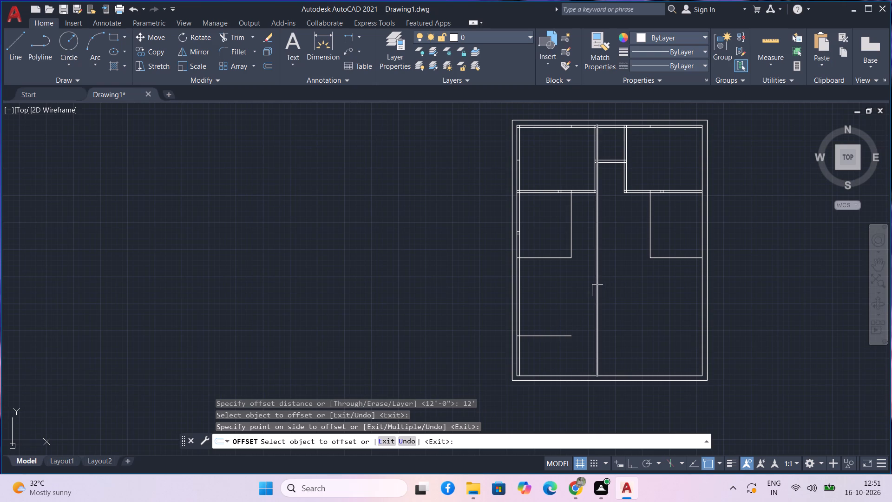
pyautogui.press('Escape')
# Extend the lower 12' offset horizontal line to meet the new 12' offset vertical line.
pyautogui.write('ex')
pyautogui.press('space')
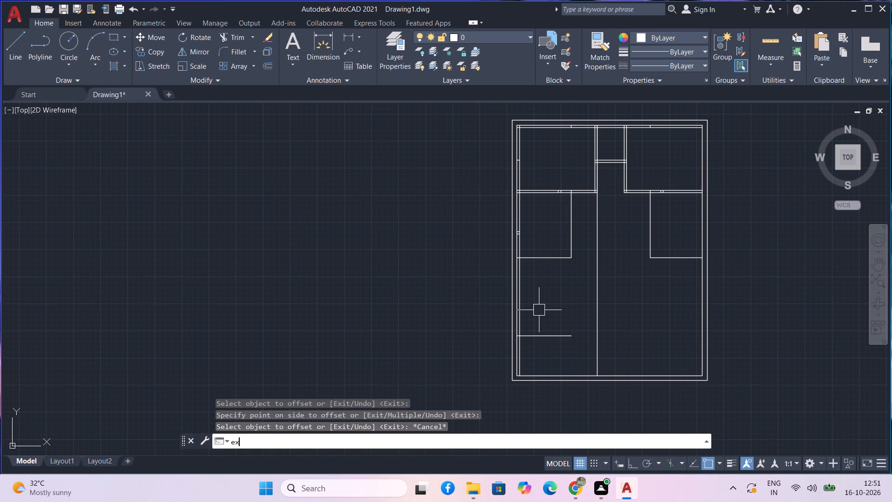
pyautogui.click(549, 339)
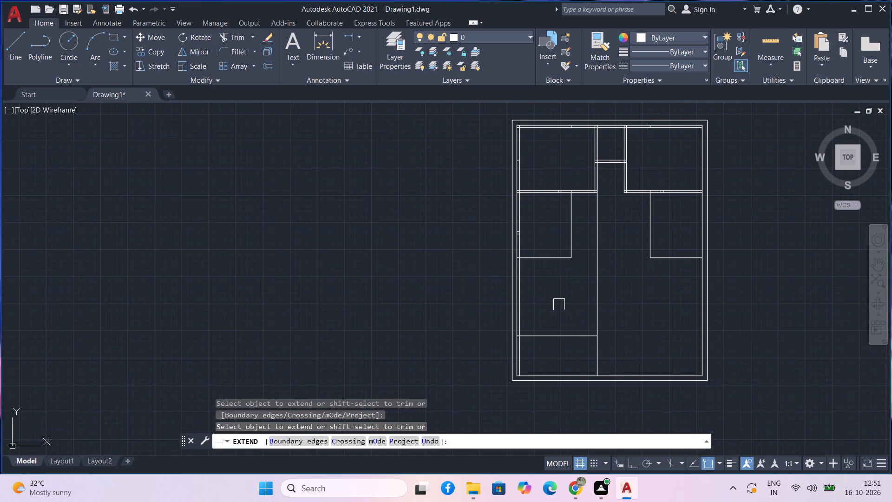
pyautogui.moveTo(602, 244); pyautogui.dragTo(601, 270, button='middle')
pyautogui.press('Escape')
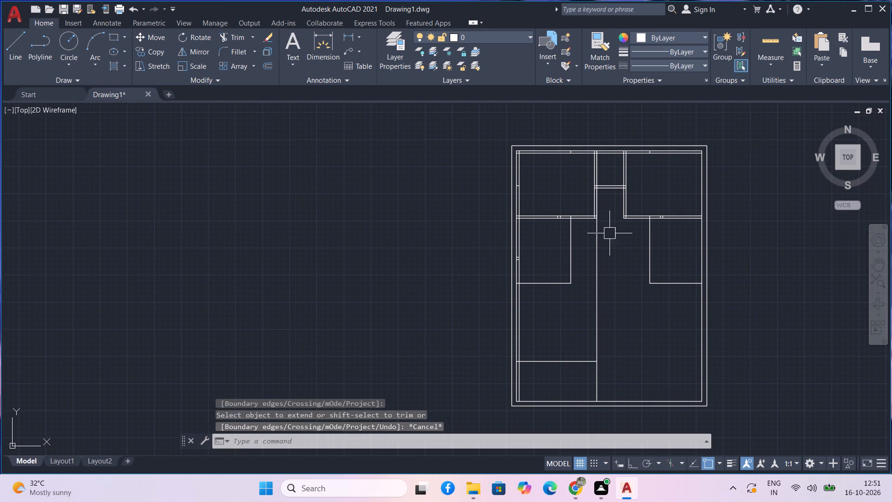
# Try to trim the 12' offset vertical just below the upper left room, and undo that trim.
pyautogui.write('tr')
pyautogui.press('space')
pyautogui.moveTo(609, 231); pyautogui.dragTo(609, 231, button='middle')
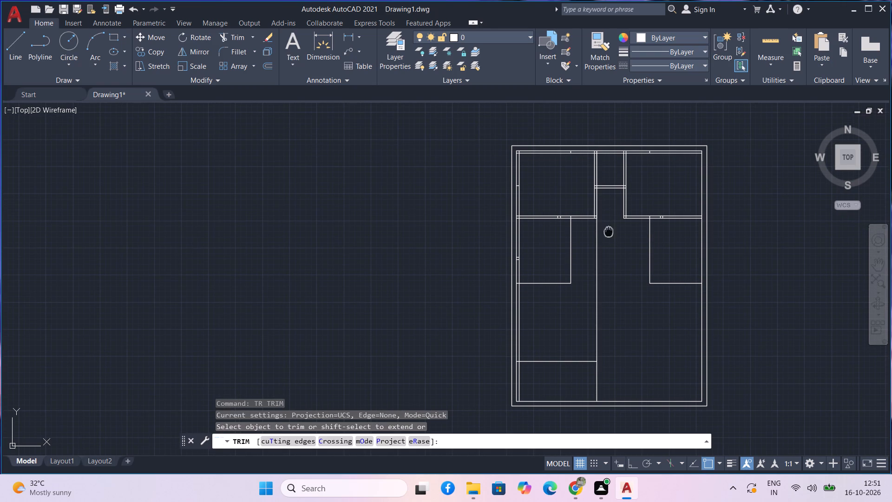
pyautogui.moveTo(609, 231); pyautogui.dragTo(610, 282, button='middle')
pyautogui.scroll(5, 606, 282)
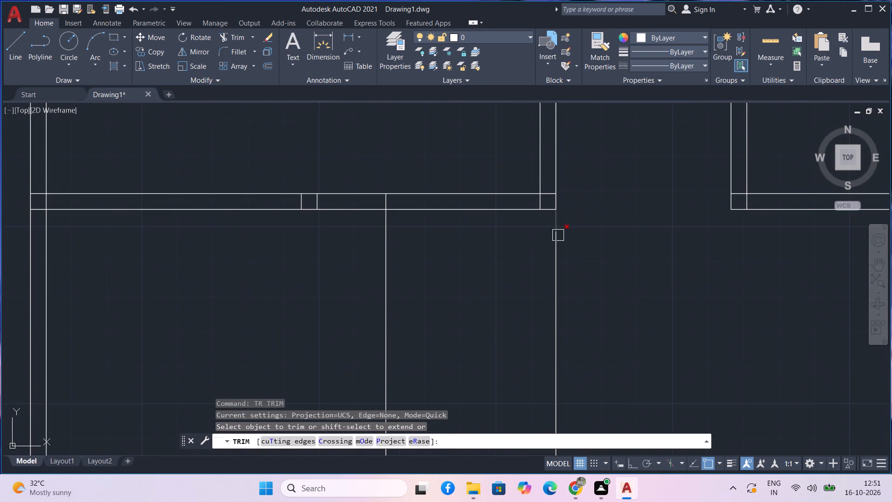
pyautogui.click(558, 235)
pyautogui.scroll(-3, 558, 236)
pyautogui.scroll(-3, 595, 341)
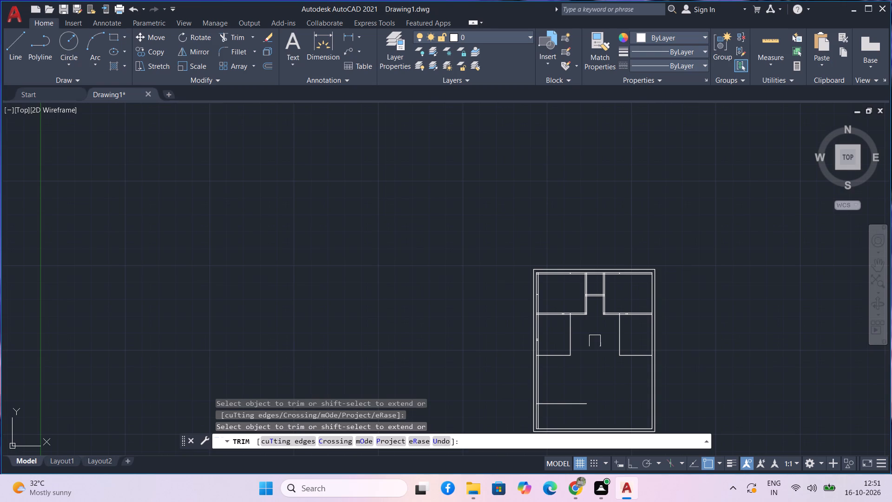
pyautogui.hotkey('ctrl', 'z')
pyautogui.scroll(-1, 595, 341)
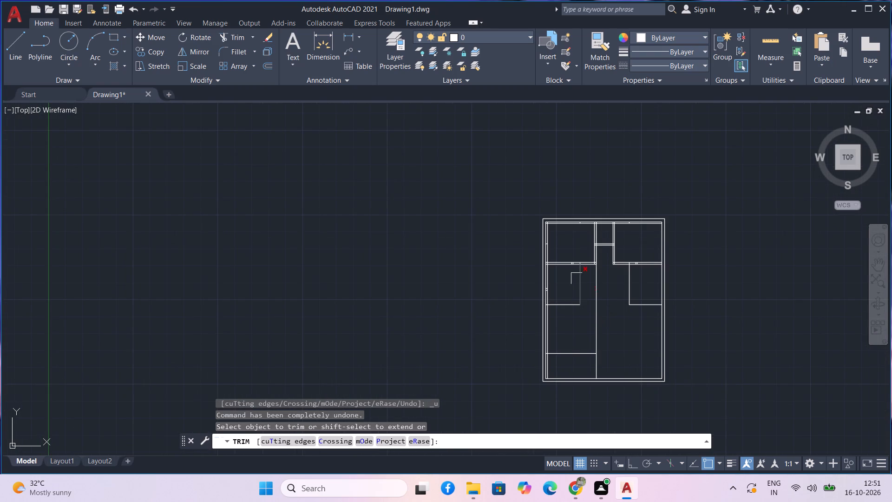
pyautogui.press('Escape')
# Extend the bottom line of the left 8' by 10' middle room to the 12' offset vertical.
pyautogui.write('ex')
pyautogui.press('space')
pyautogui.scroll(3, 582, 317)
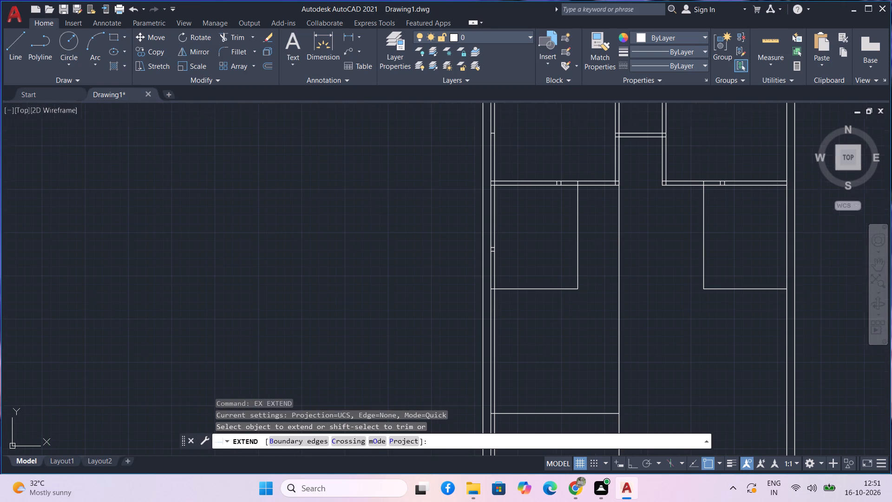
pyautogui.click(538, 286)
pyautogui.press('Escape')
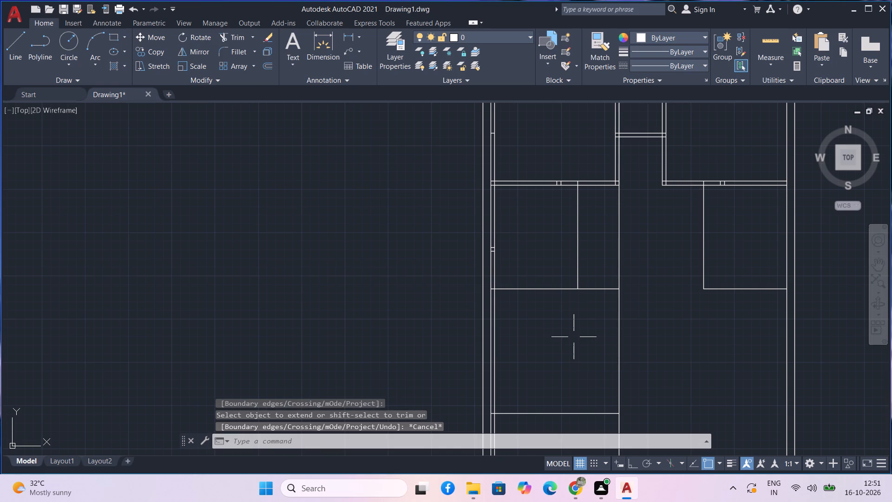
# Trim the 12' offset vertical between the upper left room and the extended bottom line of the left middle room.
pyautogui.write('tr')
pyautogui.press('space')
pyautogui.click(622, 266)
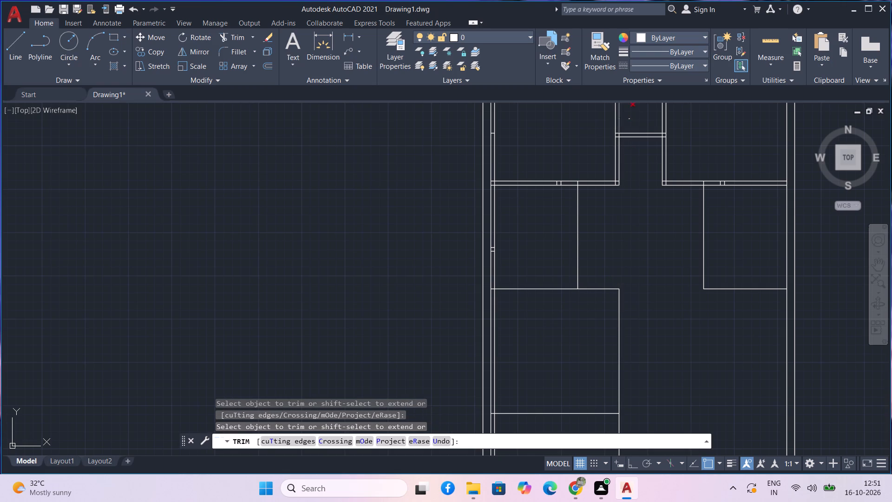
pyautogui.scroll(2, 617, 124)
pyautogui.moveTo(561, 145); pyautogui.dragTo(541, 233, button='middle')
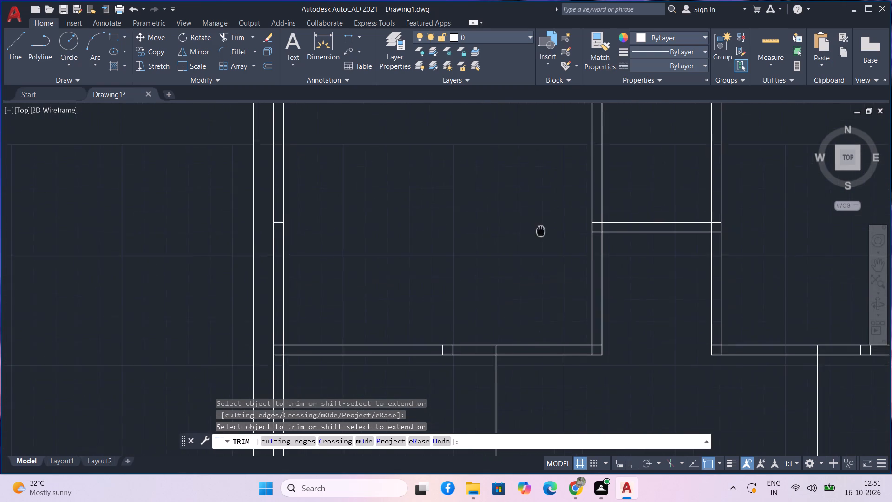
pyautogui.moveTo(541, 233); pyautogui.dragTo(541, 246, button='middle')
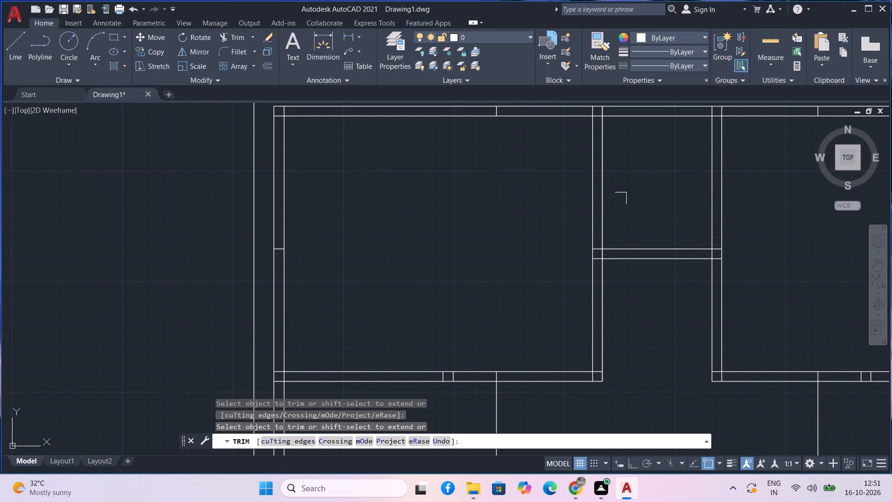
pyautogui.scroll(-3, 633, 341)
pyautogui.moveTo(621, 376); pyautogui.dragTo(594, 284, button='middle')
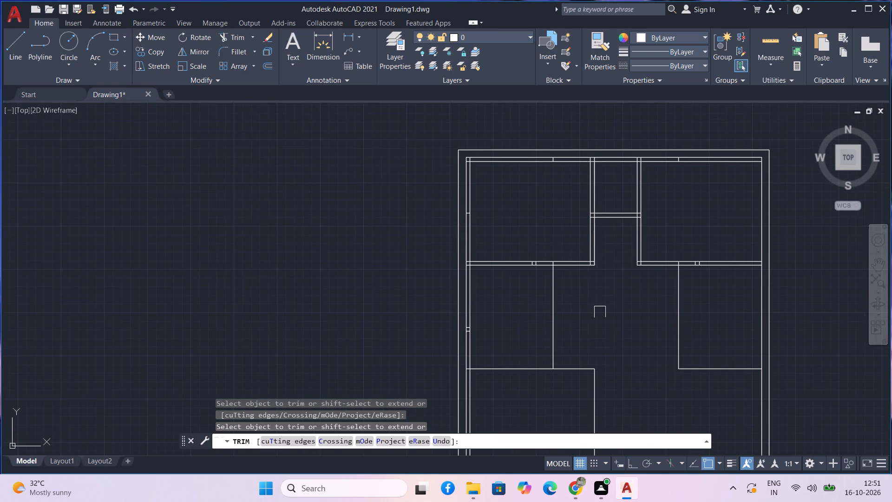
pyautogui.moveTo(589, 282); pyautogui.dragTo(597, 228, button='middle')
pyautogui.moveTo(622, 291); pyautogui.dragTo(616, 277, button='middle')
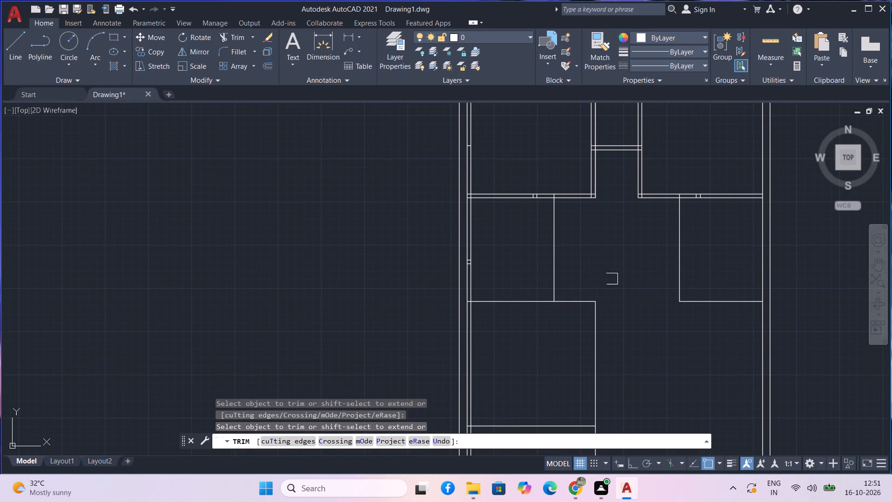
# Trim the bottom line of the left 8' by 10' middle room where it runs past the room's corner toward the 12' vertical.
pyautogui.scroll(3, 582, 300)
pyautogui.moveTo(578, 308); pyautogui.dragTo(577, 331)
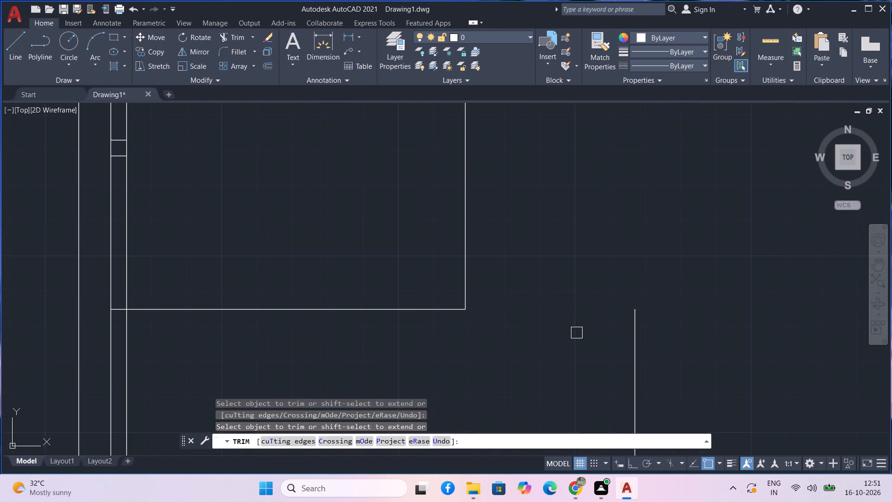
# Trim the 12' offset vertical below the lower 12' horizontal line to close the lower-left room's corner.
pyautogui.scroll(-3, 577, 333)
pyautogui.moveTo(576, 333); pyautogui.dragTo(616, 207, button='middle')
pyautogui.scroll(-1, 613, 207)
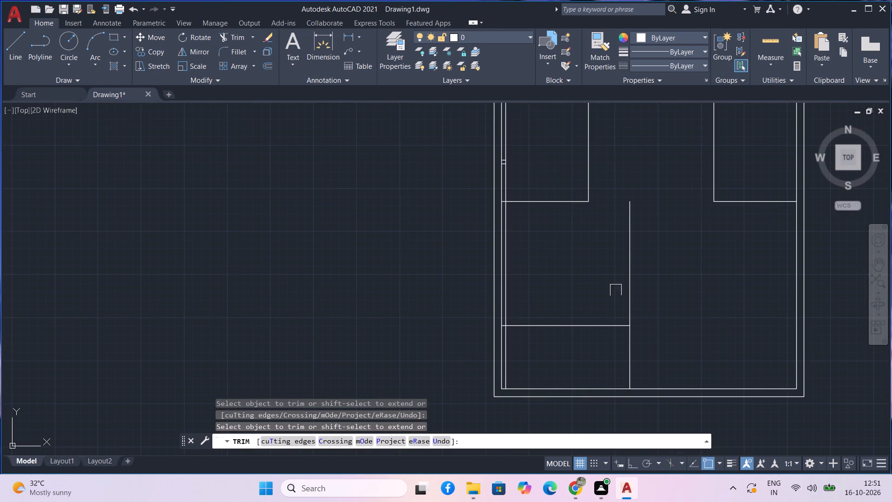
pyautogui.moveTo(686, 355); pyautogui.dragTo(679, 356)
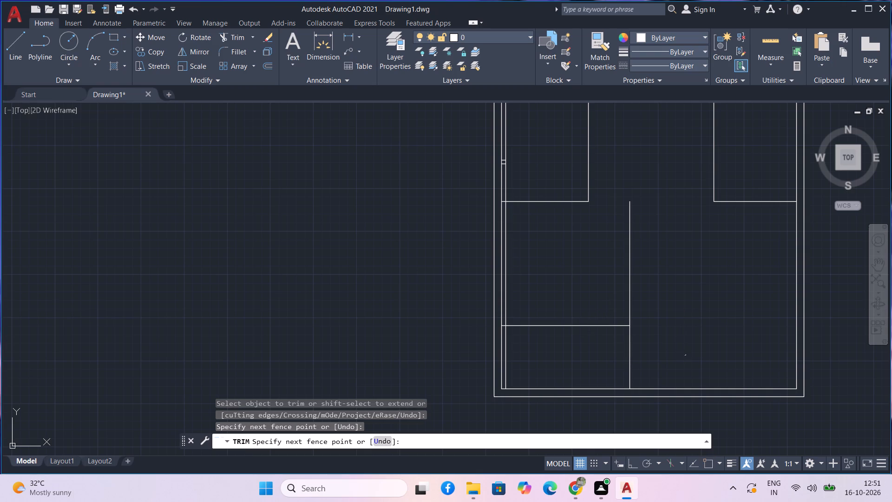
pyautogui.moveTo(679, 356); pyautogui.dragTo(586, 358)
pyautogui.scroll(-1, 598, 348)
pyautogui.moveTo(641, 307); pyautogui.dragTo(645, 347, button='middle')
pyautogui.press('Escape')
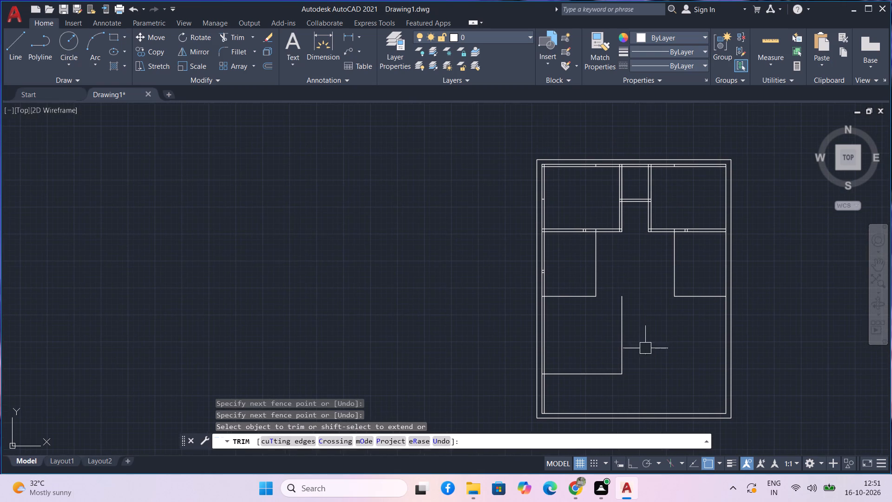
# Offset the right and bottom lines of the 12' by 12' lower-left room 4.5" outward.
pyautogui.write('o')
pyautogui.press('space')
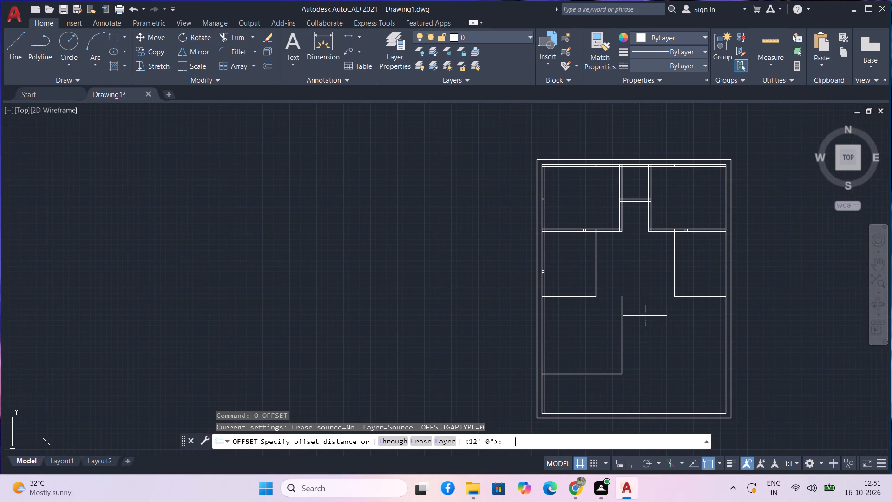
pyautogui.write('4.5')
pyautogui.press('Return')
pyautogui.click(623, 337)
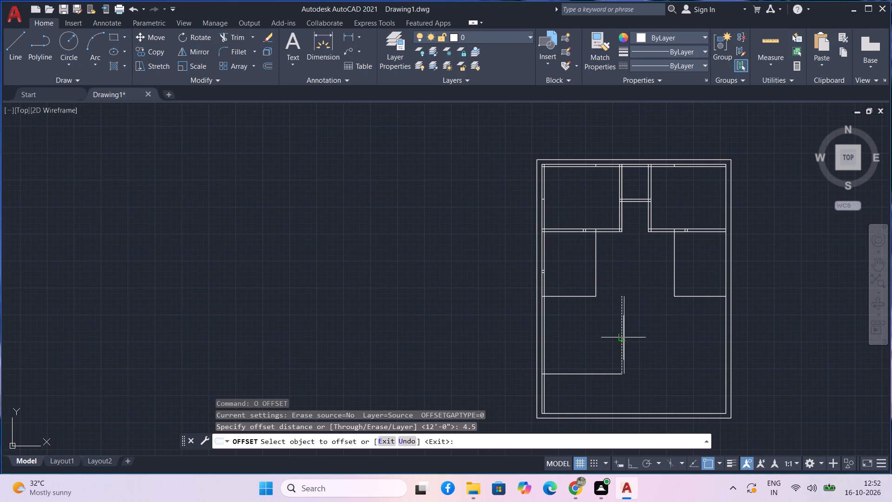
pyautogui.click(638, 338)
pyautogui.click(603, 376)
pyautogui.click(603, 390)
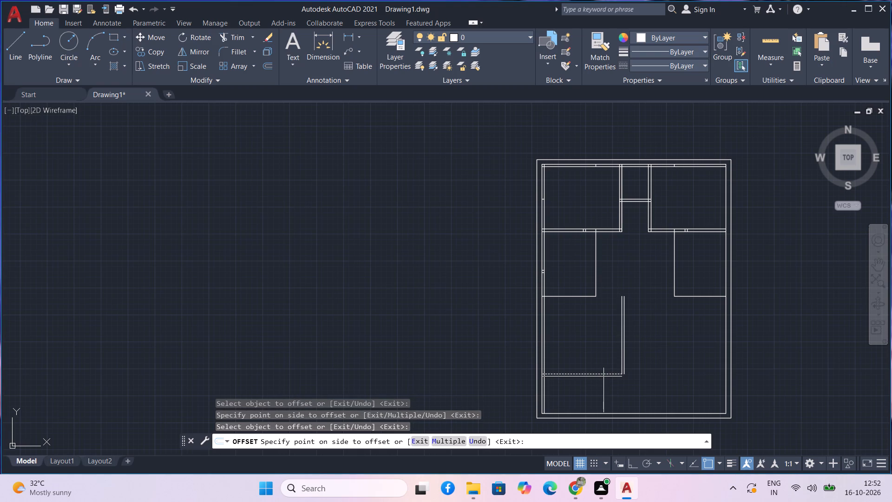
pyautogui.press('Escape')
# Fillet the two outer offset lines of the lower-left room with zero radius into a square corner.
pyautogui.press('f')
pyautogui.press('space')
pyautogui.scroll(3, 606, 389)
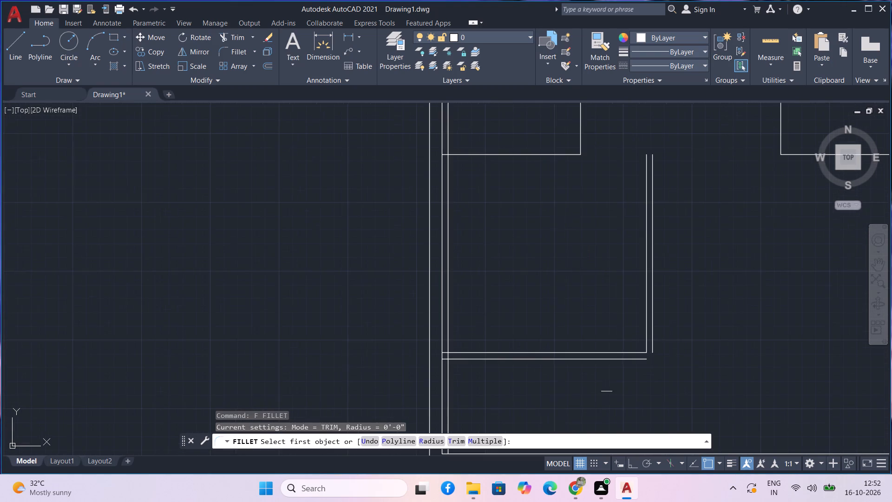
pyautogui.click(653, 334)
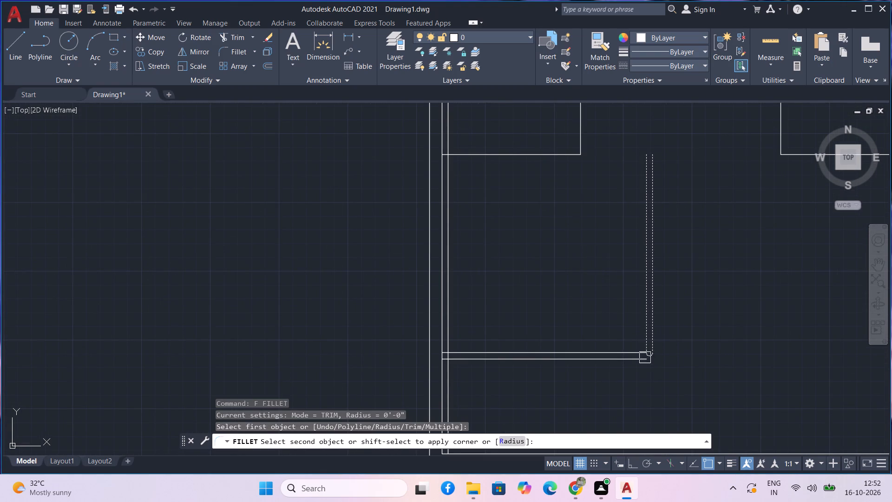
pyautogui.click(634, 360)
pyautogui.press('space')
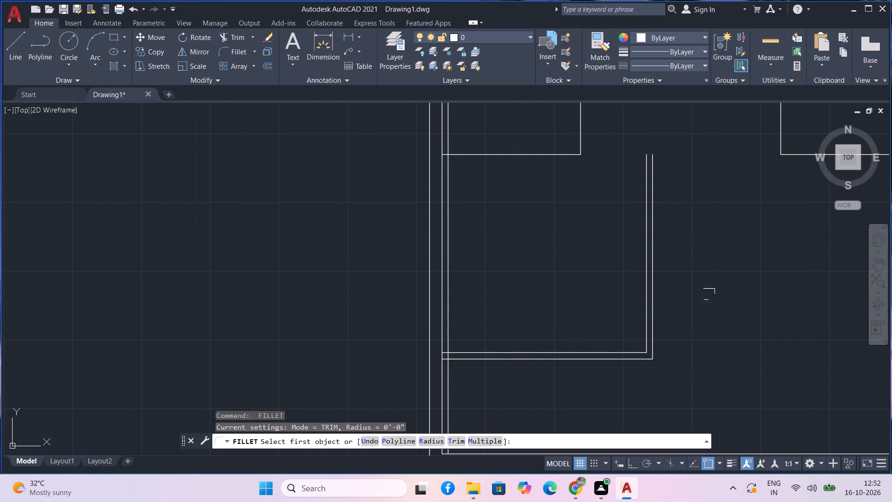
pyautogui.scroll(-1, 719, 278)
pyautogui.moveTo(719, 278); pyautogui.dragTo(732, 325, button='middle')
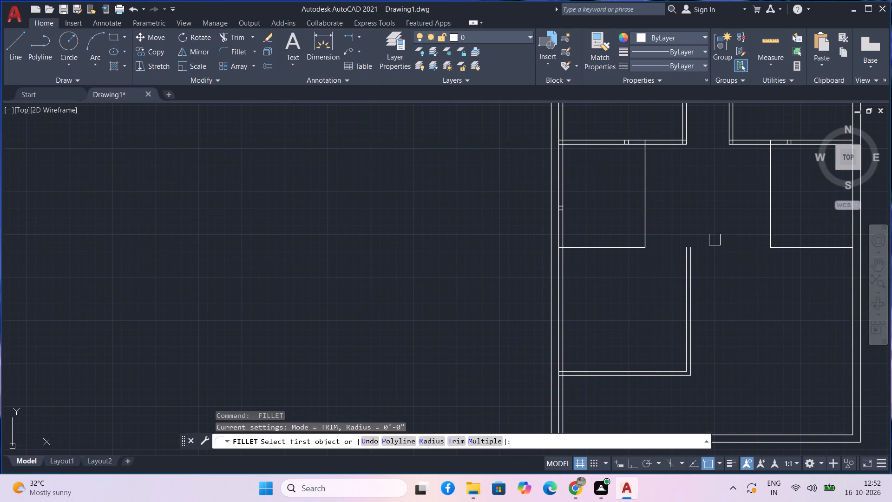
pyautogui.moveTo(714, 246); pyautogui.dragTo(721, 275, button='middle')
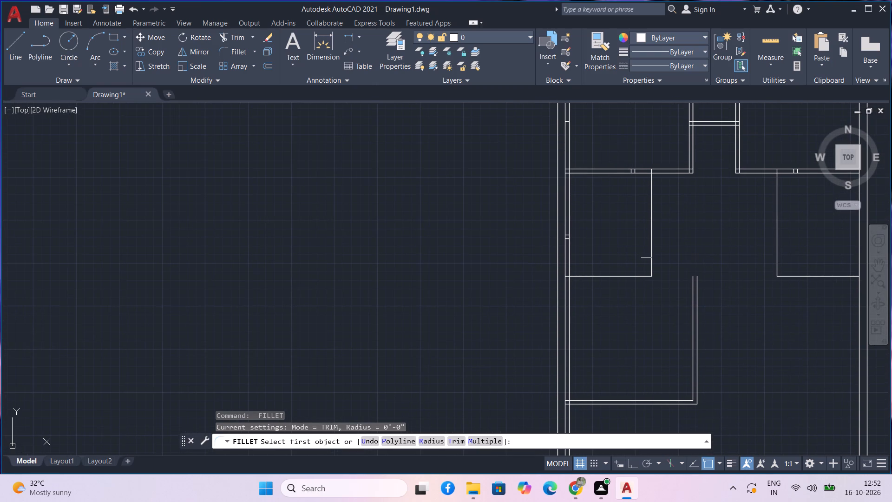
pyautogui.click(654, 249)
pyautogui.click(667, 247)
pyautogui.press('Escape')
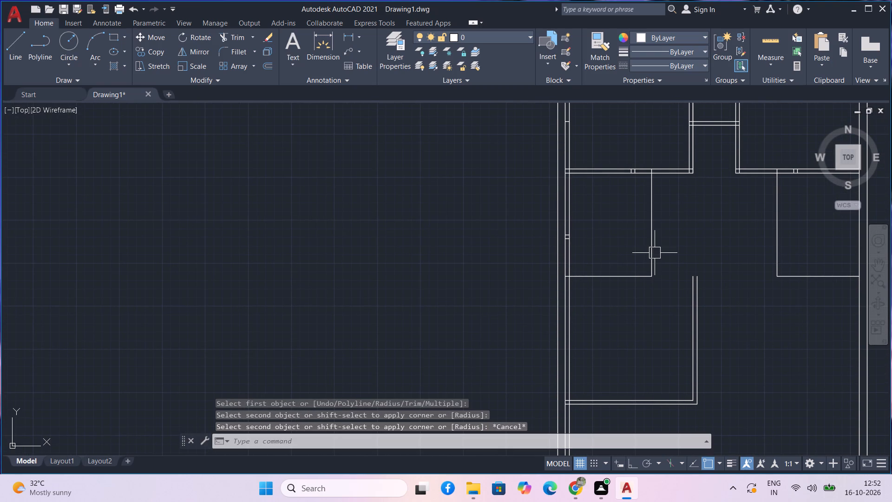
# Offset the right and bottom lines of the left 8' by 10' middle room 4.5" outward.
pyautogui.write('o')
pyautogui.press('space')
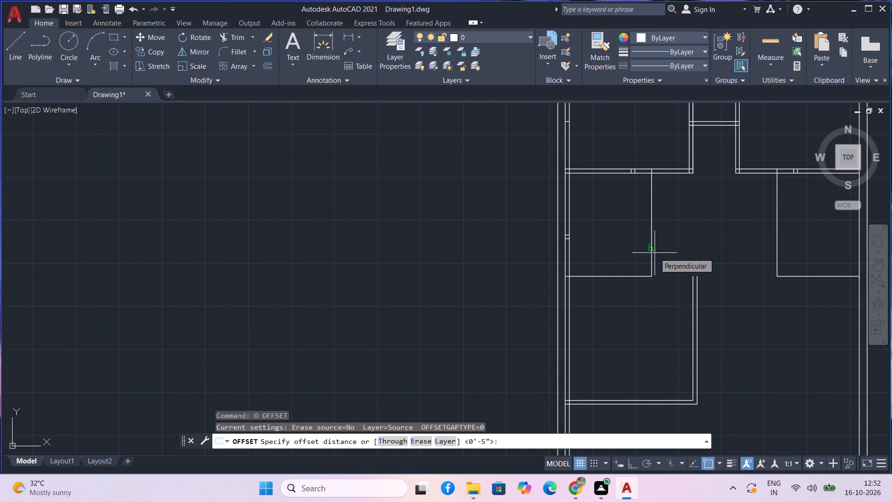
pyautogui.write('4.')
pyautogui.press('5')
pyautogui.press('Return')
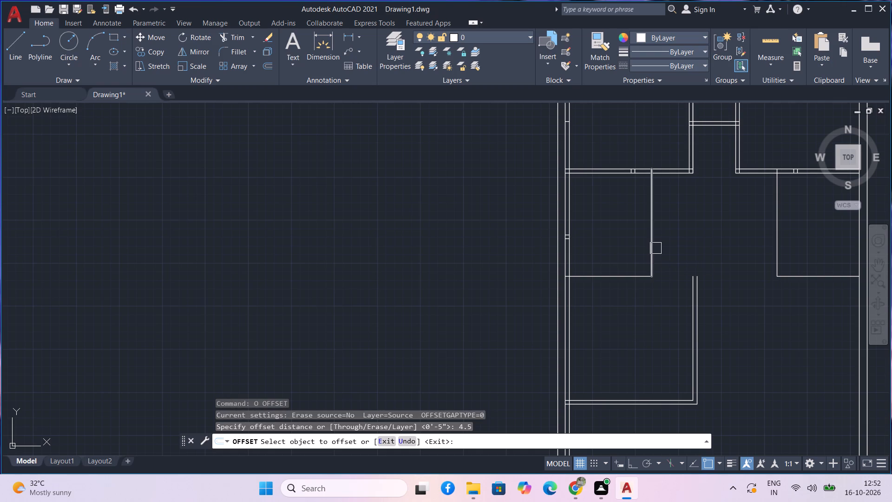
pyautogui.click(656, 248)
pyautogui.click(669, 245)
pyautogui.click(636, 277)
pyautogui.click(667, 304)
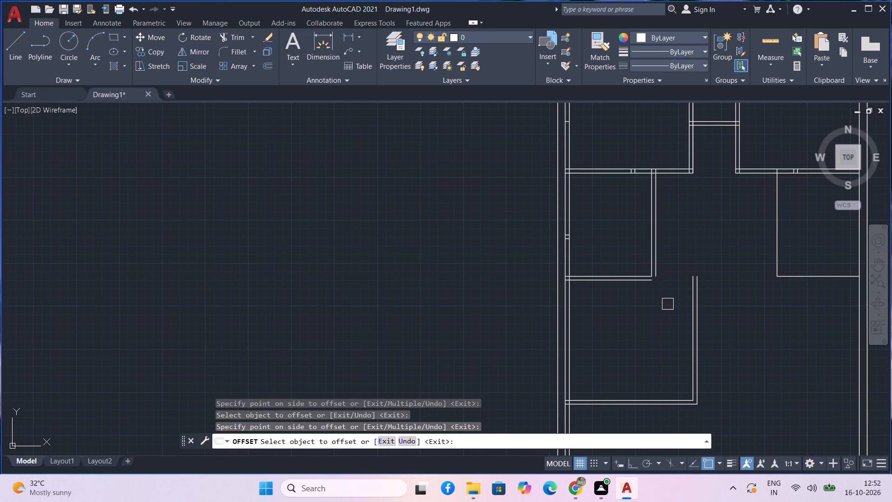
pyautogui.press('Escape')
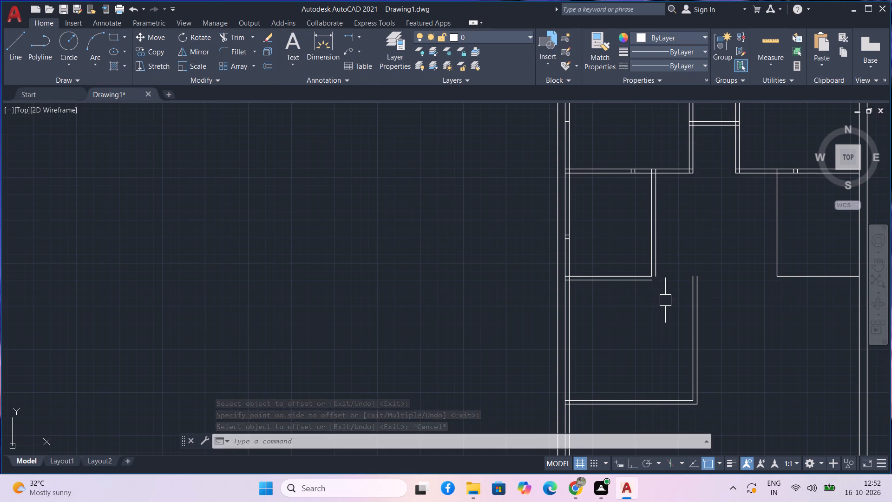
# Fillet the two outer offset lines of the left middle room with zero radius into a square corner.
pyautogui.write('f')
pyautogui.press('space')
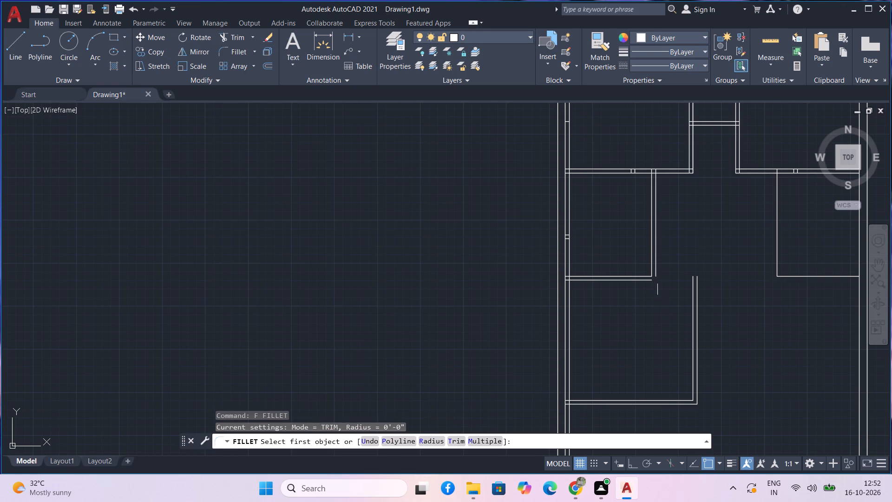
pyautogui.scroll(2, 653, 276)
pyautogui.click(642, 282)
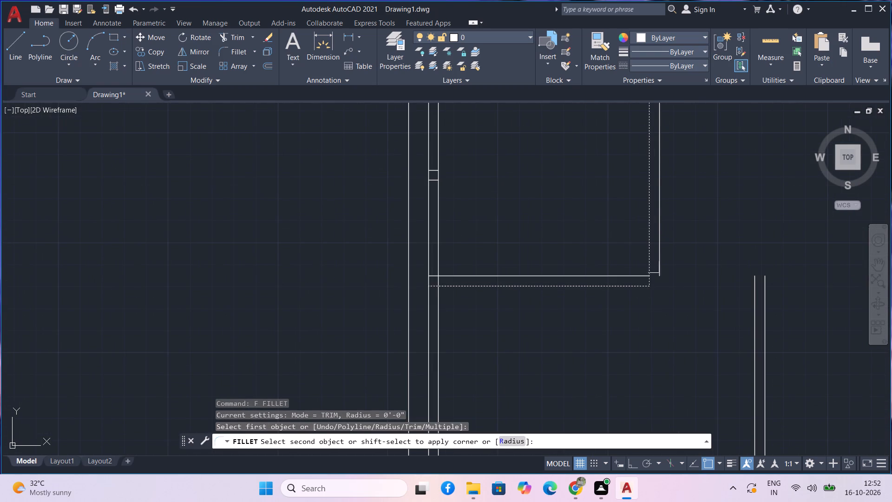
pyautogui.click(662, 258)
pyautogui.press('space')
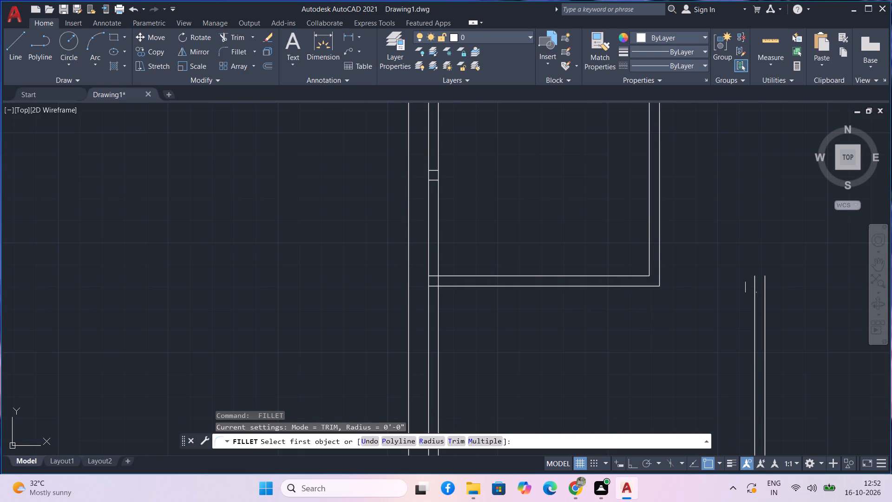
pyautogui.press('Escape')
# Draw a short line closing the open upper end of the lower-left room's 4.5" right wall.
pyautogui.write('l')
pyautogui.press('space')
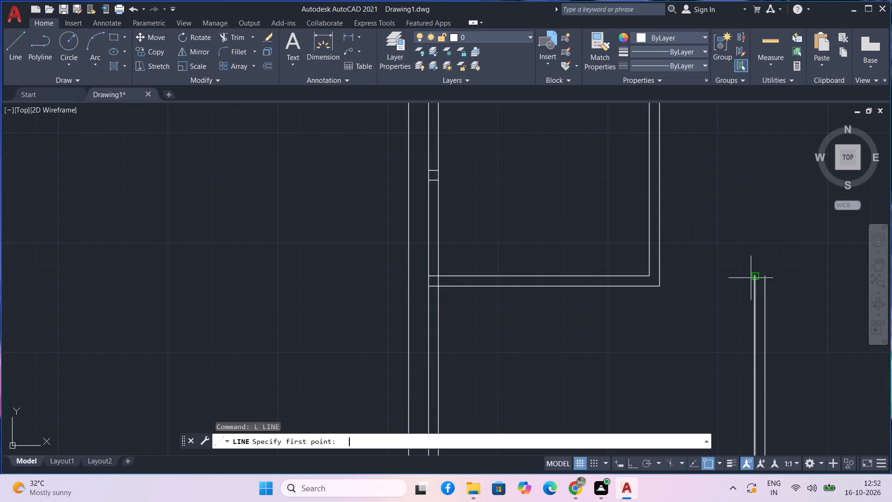
pyautogui.scroll(4, 757, 276)
pyautogui.click(747, 274)
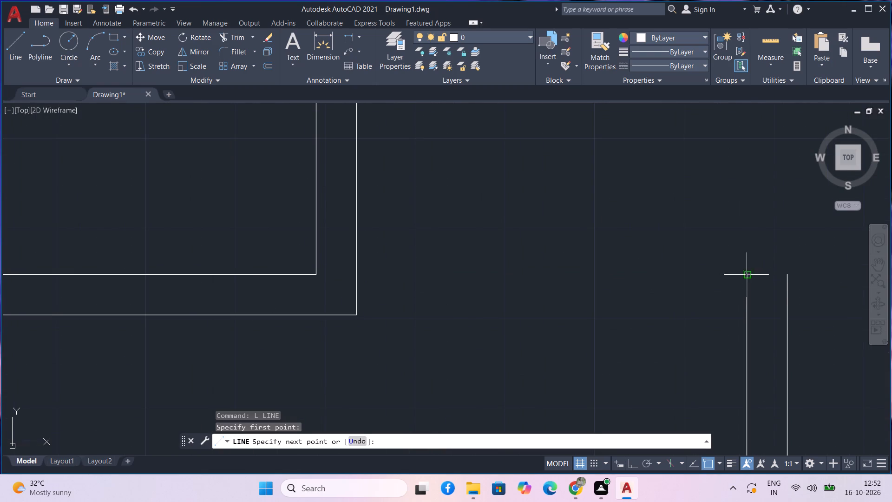
pyautogui.click(785, 275)
pyautogui.press('space')
# Measure the gap between the left middle room's right wall and the lower-left room's right wall.
pyautogui.scroll(-2, 787, 273)
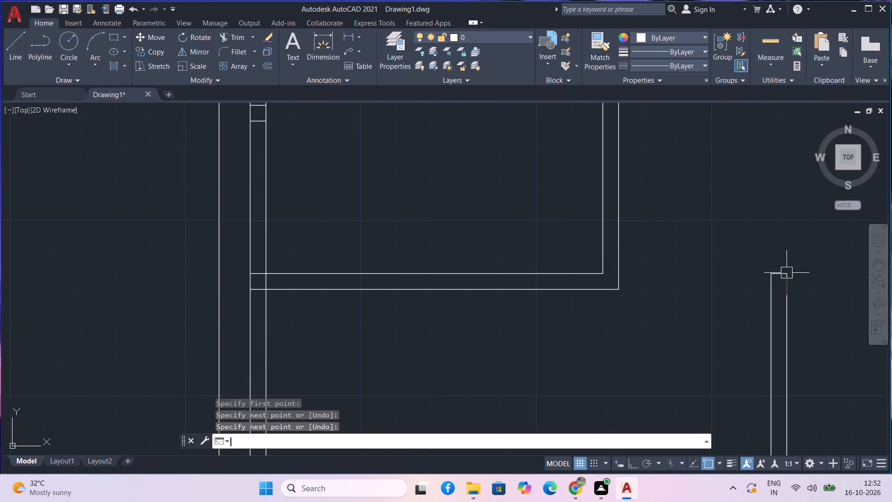
pyautogui.scroll(-2, 688, 240)
pyautogui.moveTo(682, 271); pyautogui.dragTo(752, 280, button='middle')
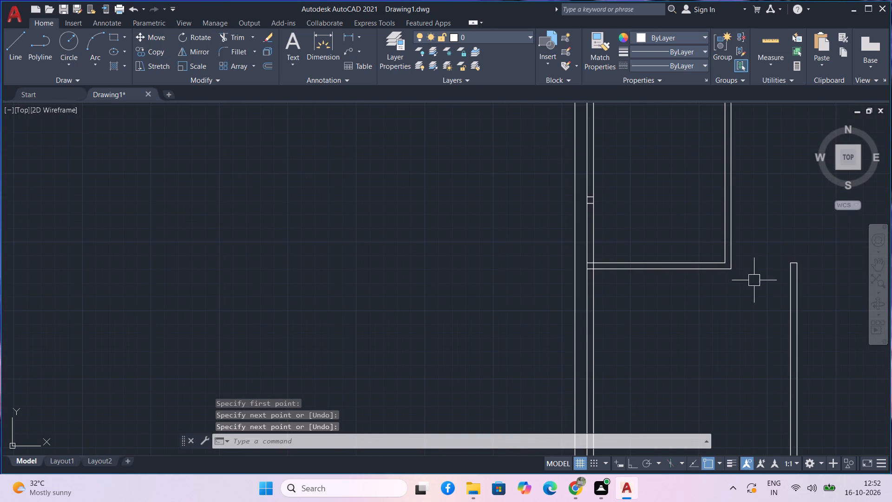
pyautogui.press('Escape')
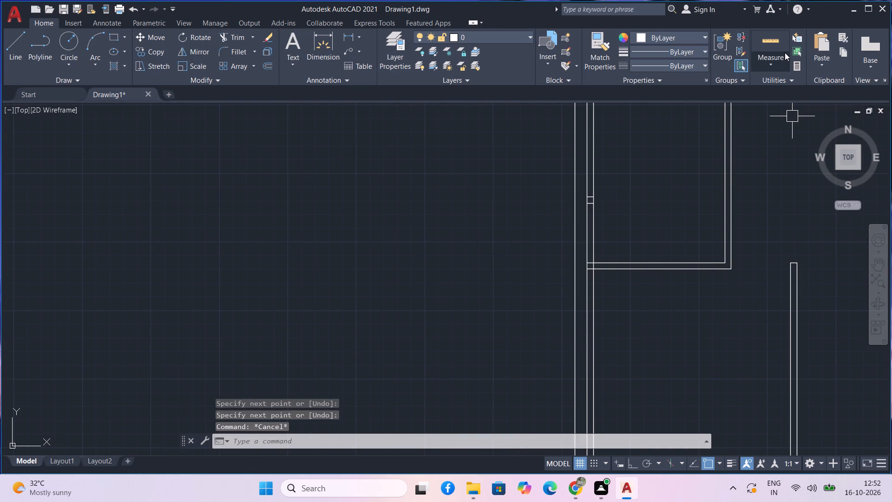
pyautogui.click(768, 40)
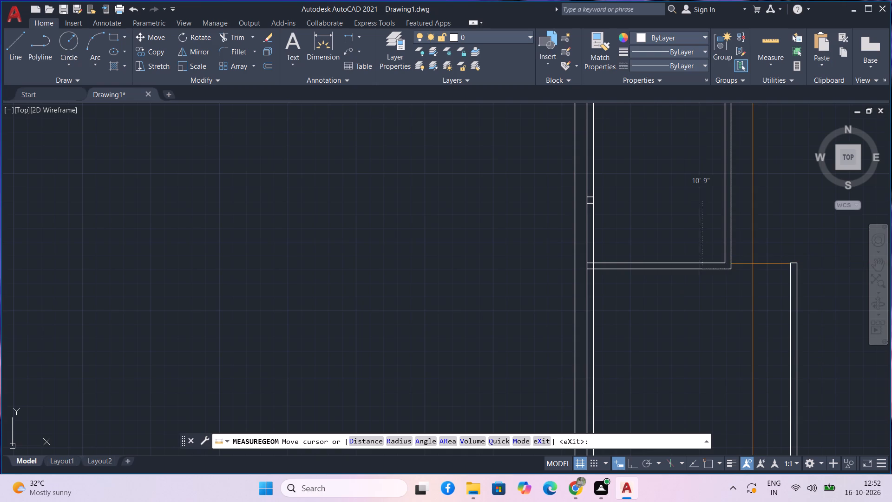
pyautogui.press('F1')
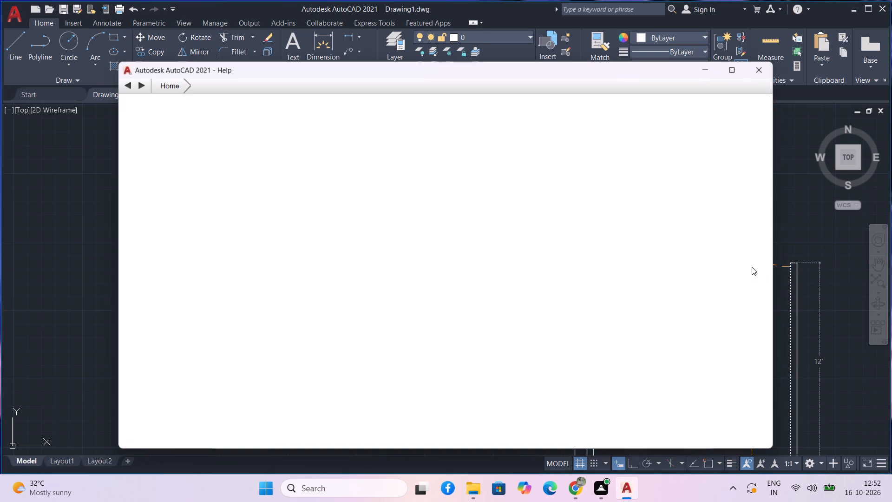
pyautogui.click(761, 63)
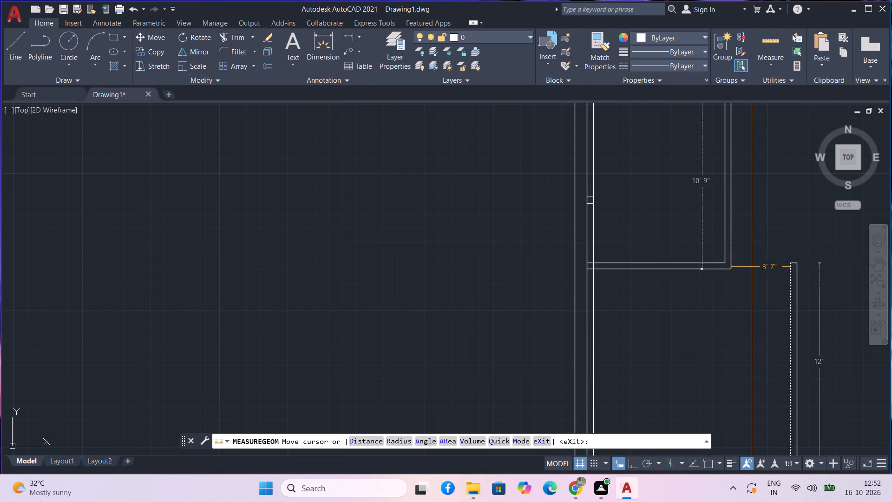
pyautogui.press('Escape')
# Offset the left and bottom lines of the right 8' by 10' middle room 4.5" outward.
pyautogui.scroll(-1, 784, 255)
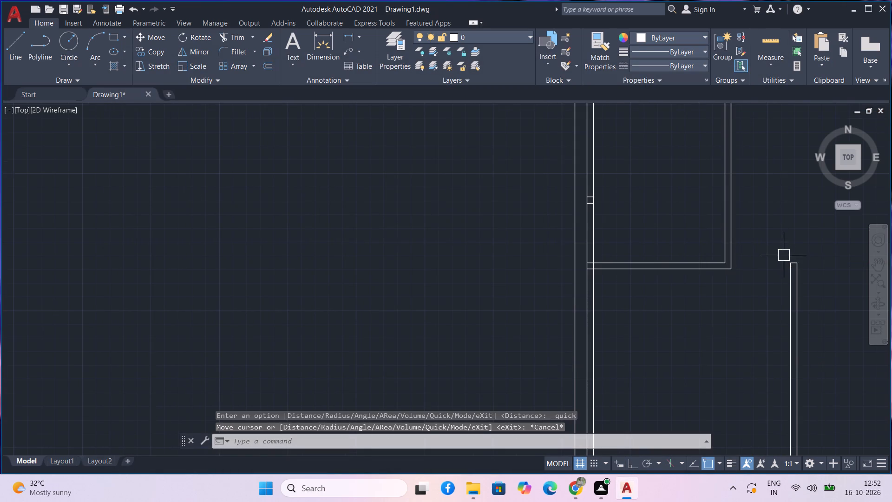
pyautogui.scroll(-1, 784, 255)
pyautogui.moveTo(777, 254); pyautogui.dragTo(716, 254, button='middle')
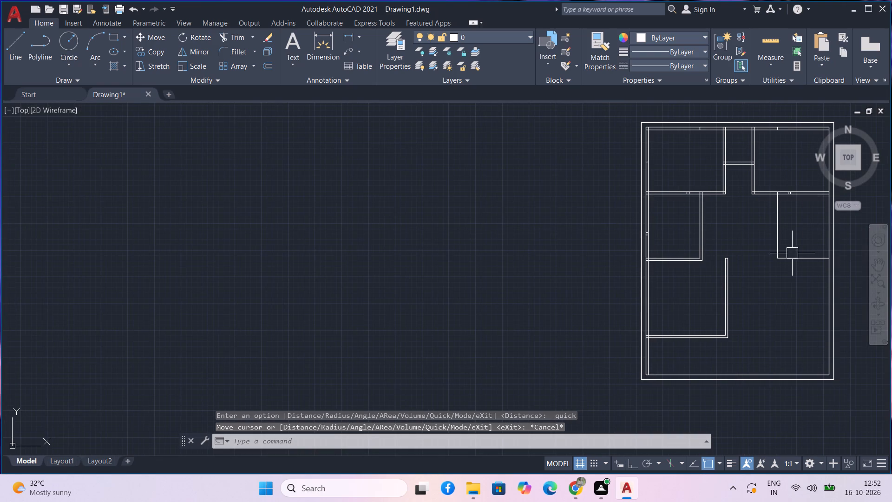
pyautogui.scroll(1, 792, 253)
pyautogui.press('space')
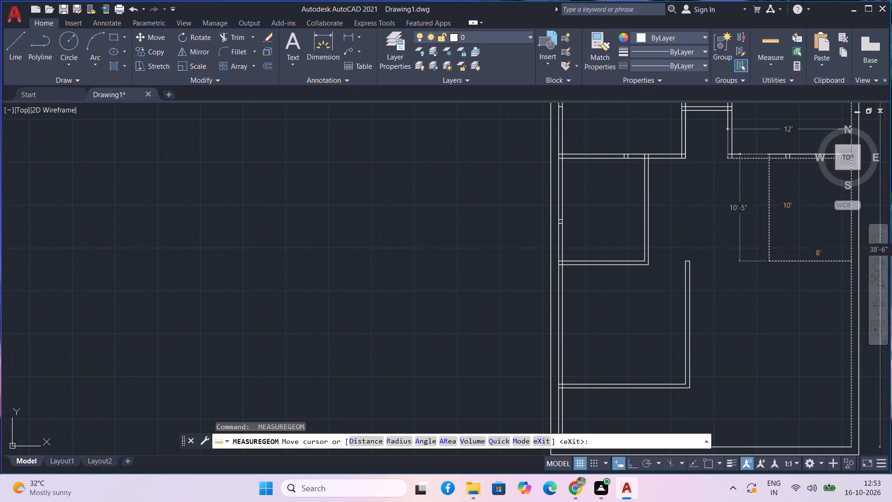
pyautogui.press('Escape')
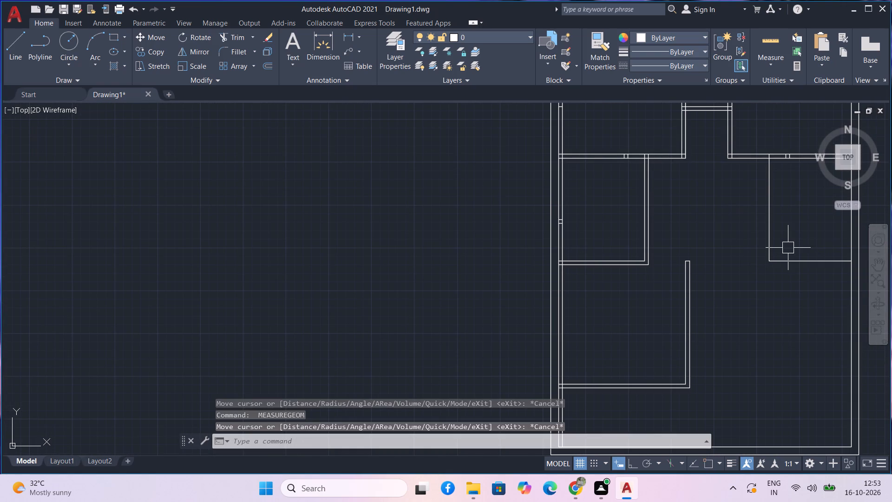
pyautogui.write('o 4.5')
pyautogui.press('Return')
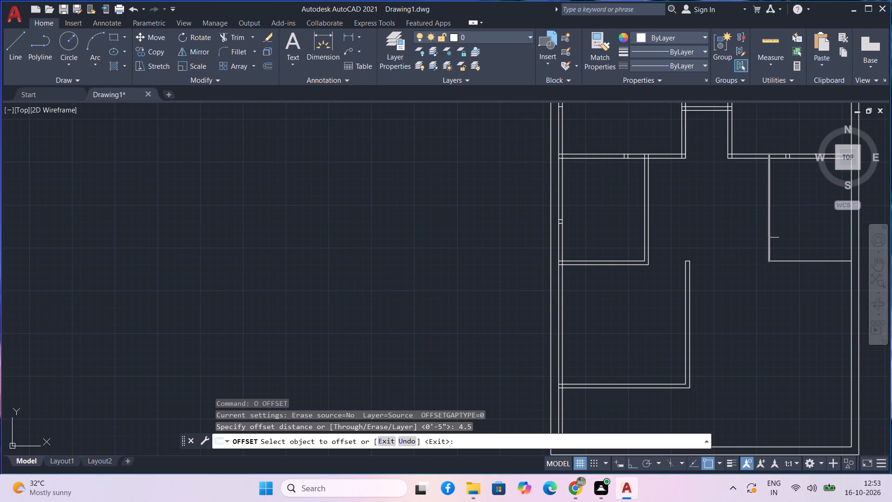
pyautogui.click(773, 232)
pyautogui.click(759, 232)
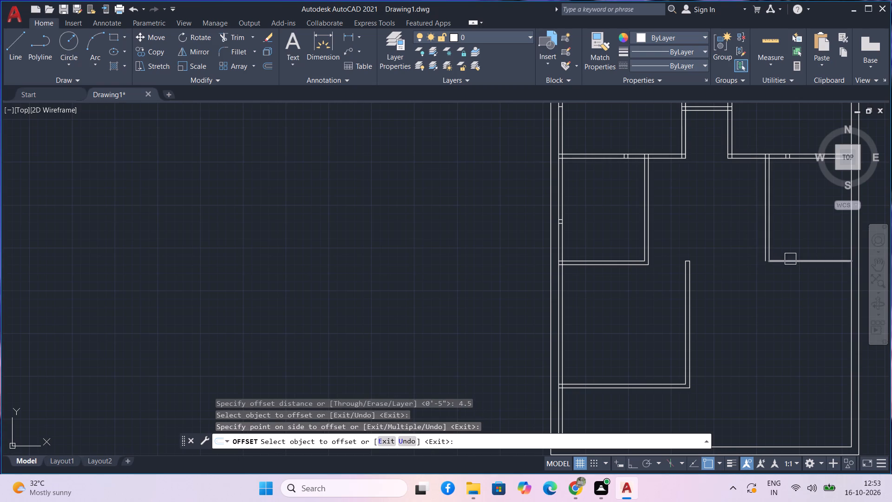
pyautogui.click(790, 259)
pyautogui.click(798, 288)
pyautogui.press('space')
# Fillet the two outer offset lines of the right middle room with zero radius into a square corner.
pyautogui.write('f')
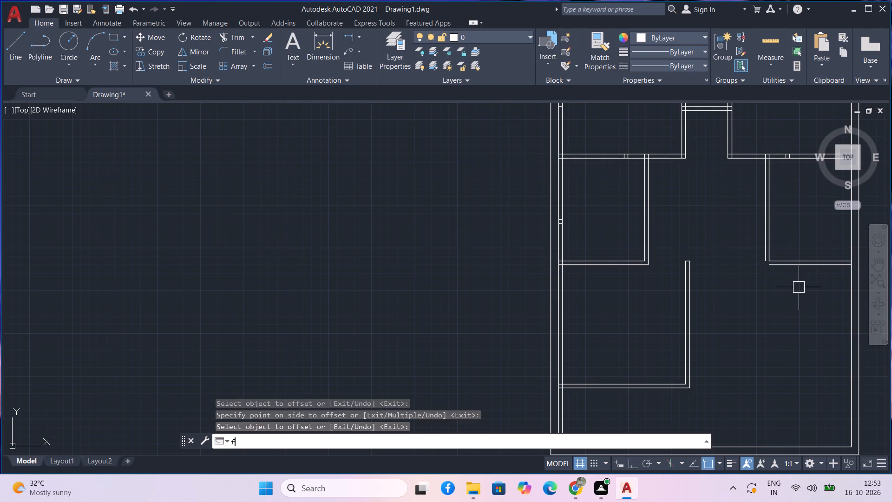
pyautogui.press('space')
pyautogui.scroll(3, 780, 266)
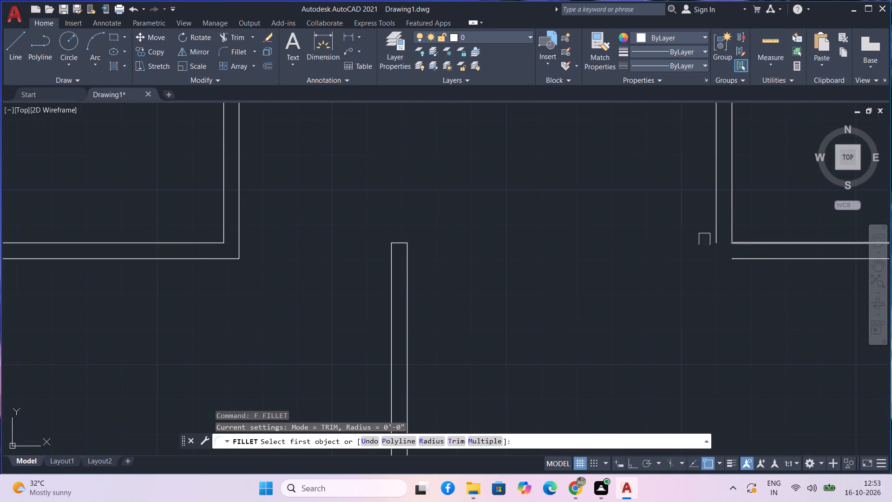
pyautogui.click(714, 234)
pyautogui.click(756, 259)
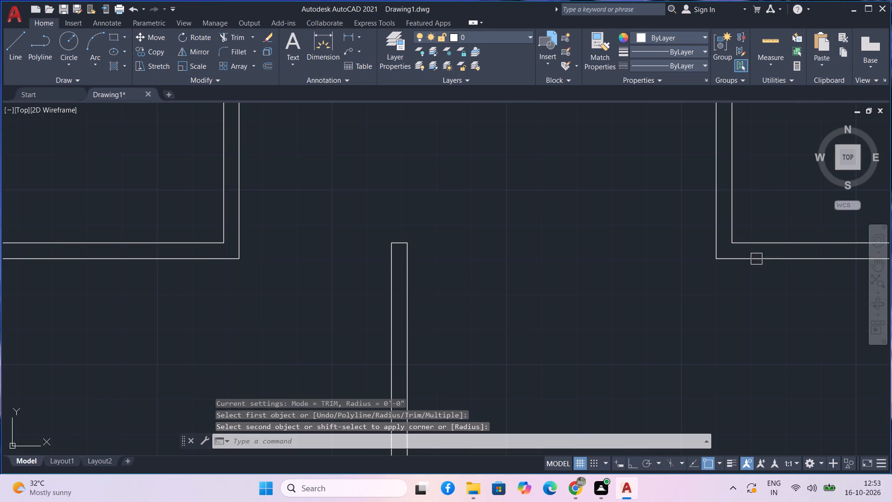
pyautogui.press('space')
pyautogui.scroll(-2, 754, 291)
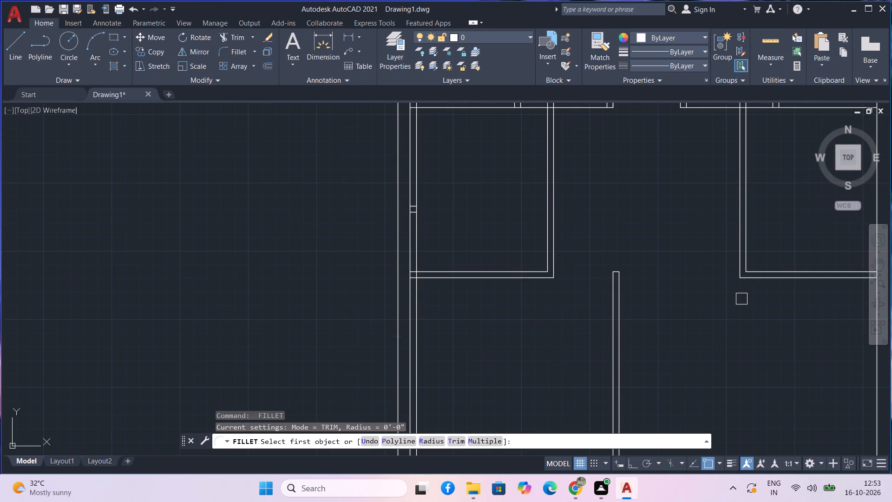
pyautogui.press('Escape')
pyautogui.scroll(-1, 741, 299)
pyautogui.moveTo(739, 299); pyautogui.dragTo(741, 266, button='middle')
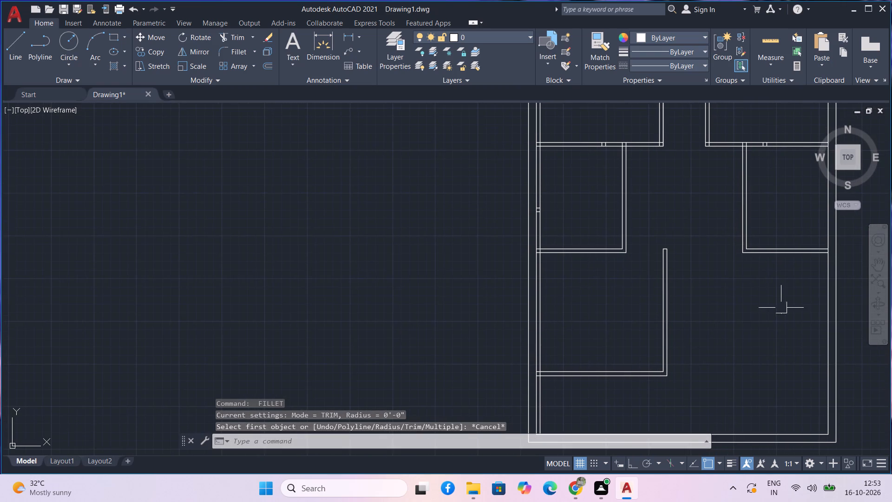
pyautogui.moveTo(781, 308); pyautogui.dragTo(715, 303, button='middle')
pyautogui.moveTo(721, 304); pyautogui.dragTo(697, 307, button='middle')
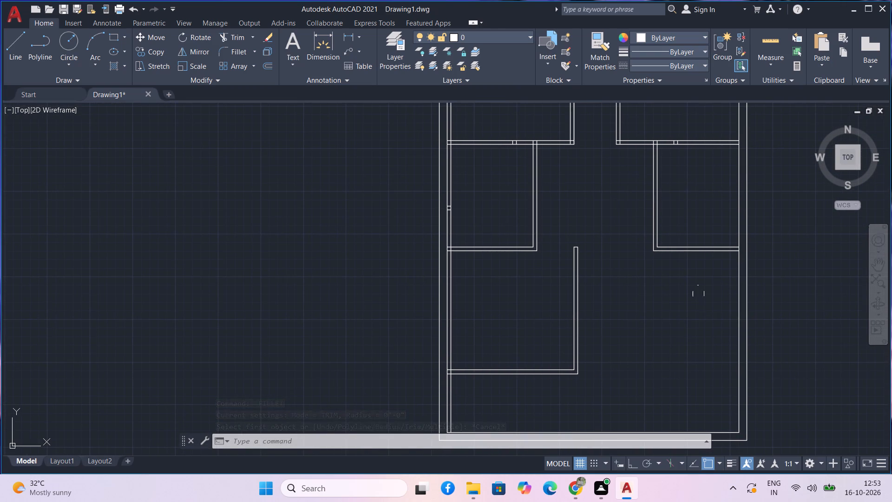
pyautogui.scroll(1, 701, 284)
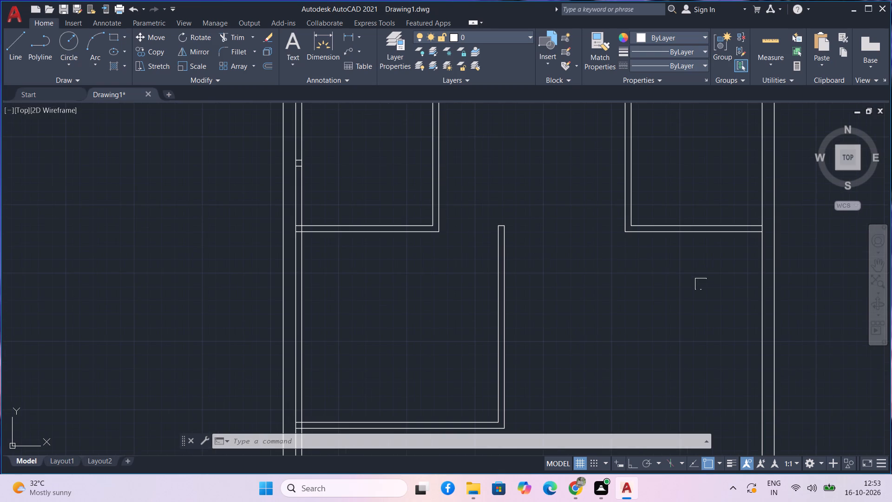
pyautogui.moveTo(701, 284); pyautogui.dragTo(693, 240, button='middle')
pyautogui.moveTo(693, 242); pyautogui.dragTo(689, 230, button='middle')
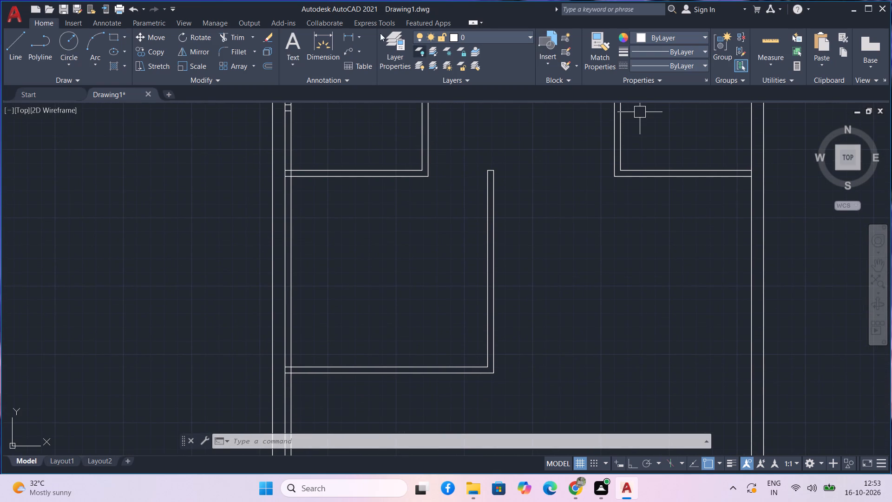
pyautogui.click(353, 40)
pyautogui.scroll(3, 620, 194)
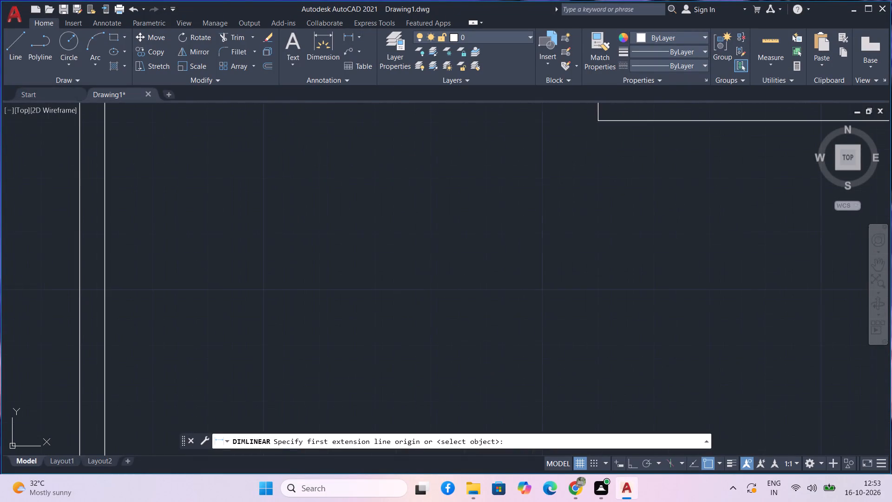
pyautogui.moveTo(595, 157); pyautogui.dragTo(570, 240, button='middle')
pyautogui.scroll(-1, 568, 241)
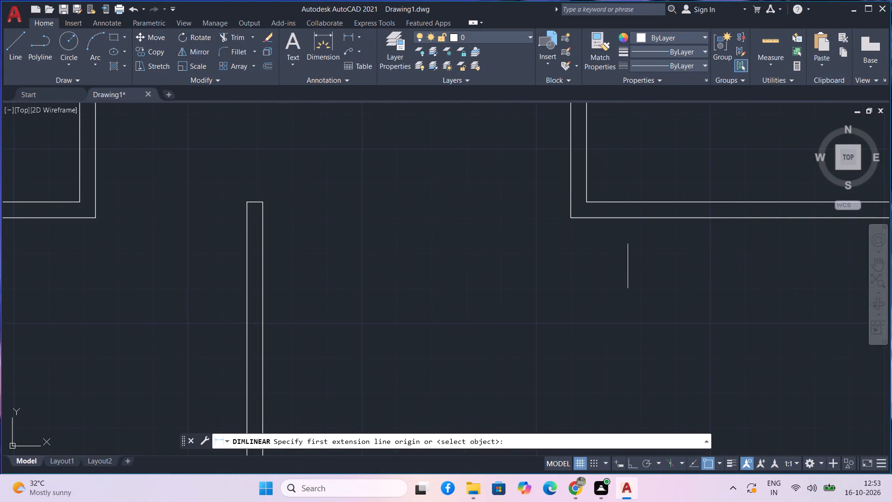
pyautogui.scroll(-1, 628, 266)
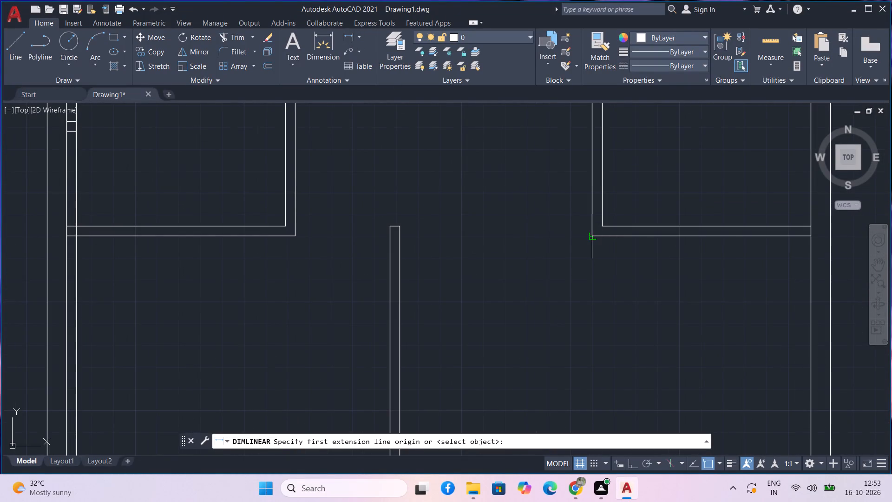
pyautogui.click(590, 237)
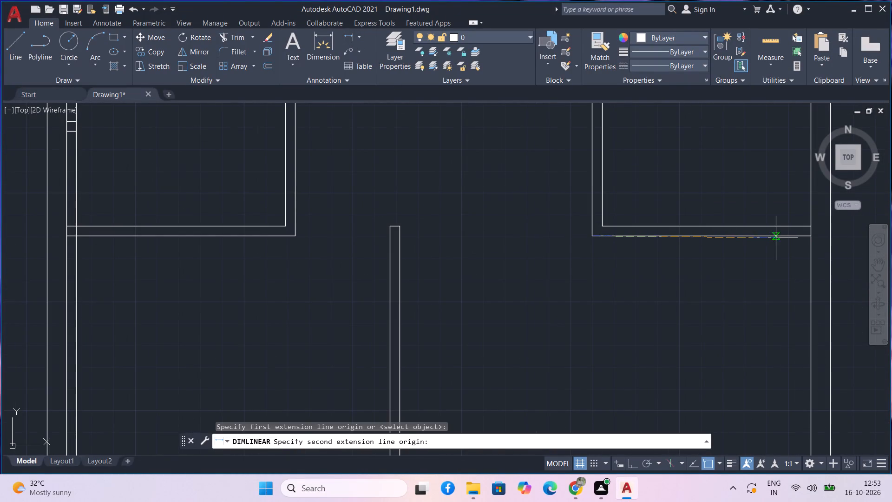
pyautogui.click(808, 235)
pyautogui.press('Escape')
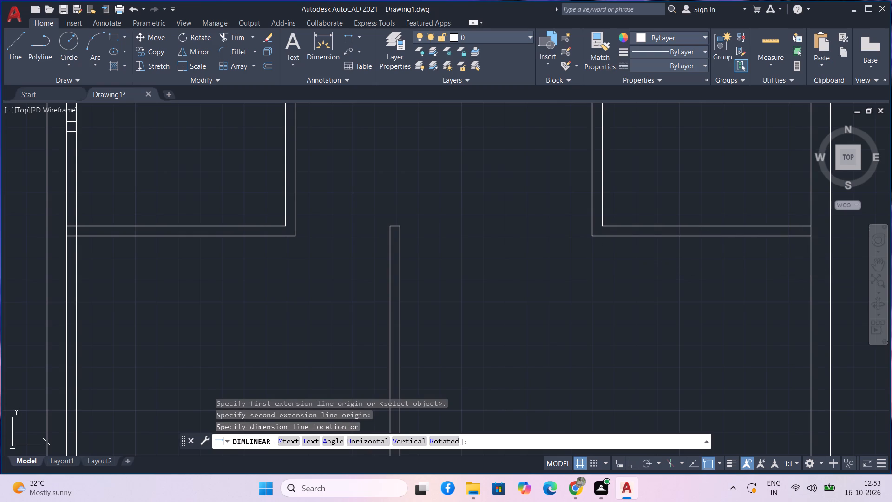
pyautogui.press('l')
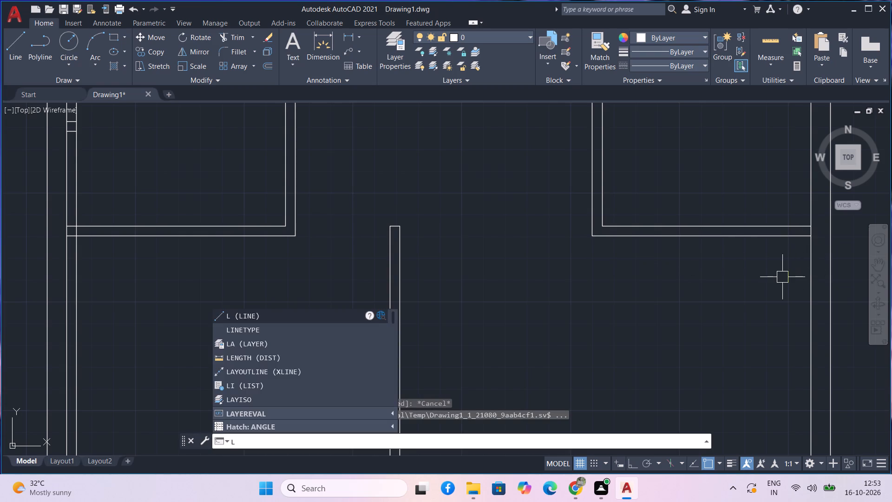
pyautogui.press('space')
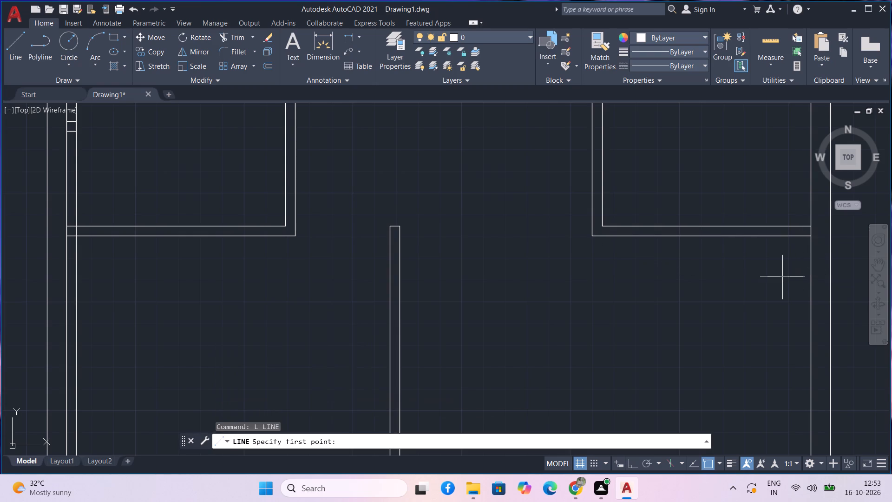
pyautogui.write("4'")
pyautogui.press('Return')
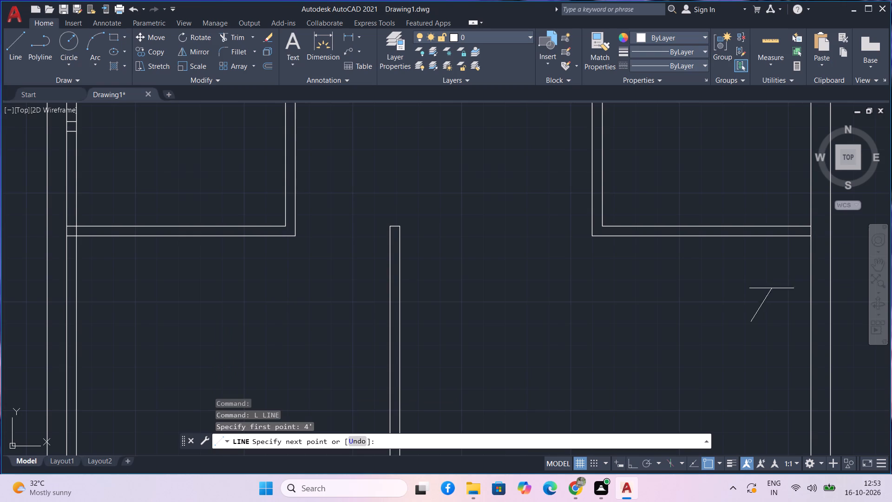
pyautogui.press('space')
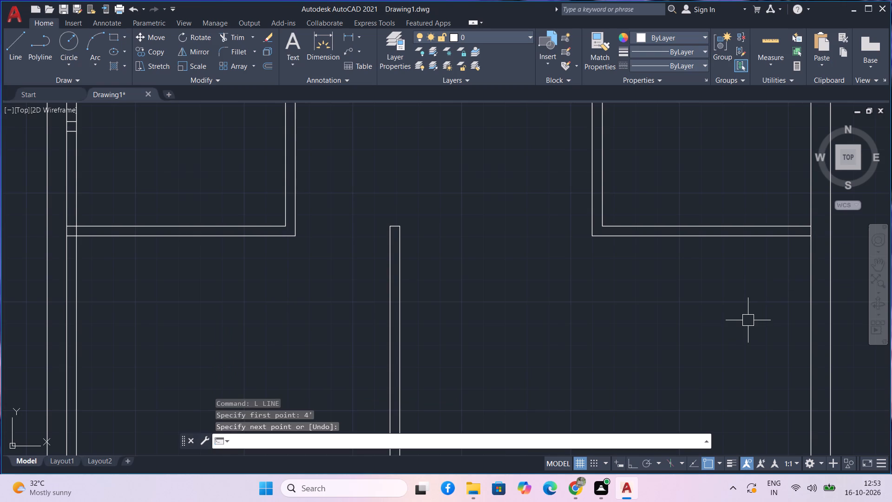
# Draw a 4' horizontal line leftward from the right outer wall's inner face, just below the right middle room, with Ortho on.
pyautogui.write('l')
pyautogui.press('space')
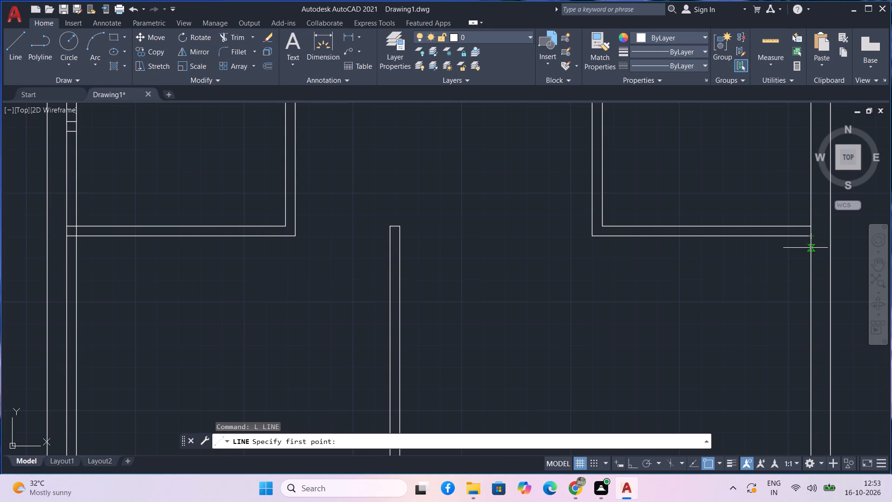
pyautogui.scroll(2, 807, 250)
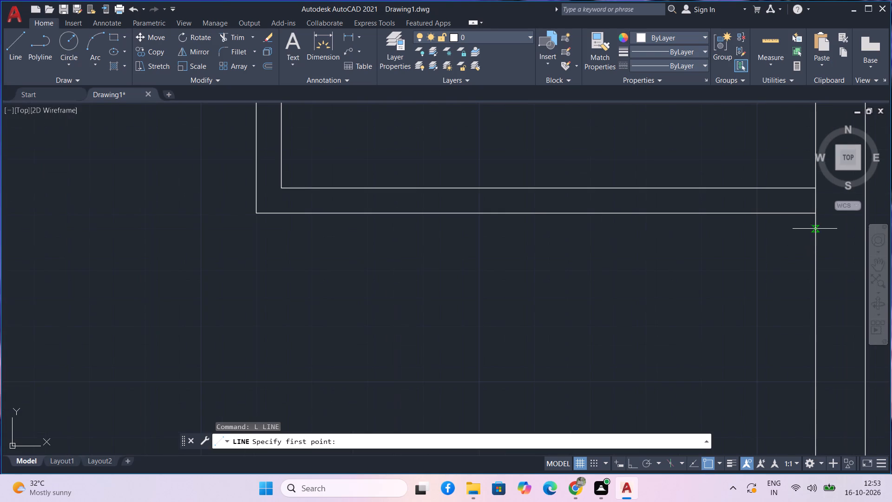
pyautogui.click(815, 229)
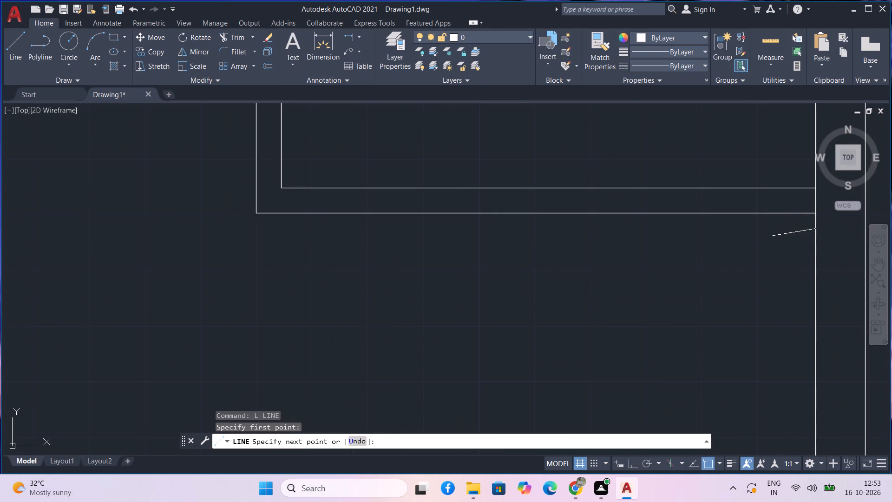
pyautogui.press('F8')
pyautogui.write("4'")
pyautogui.press('Return')
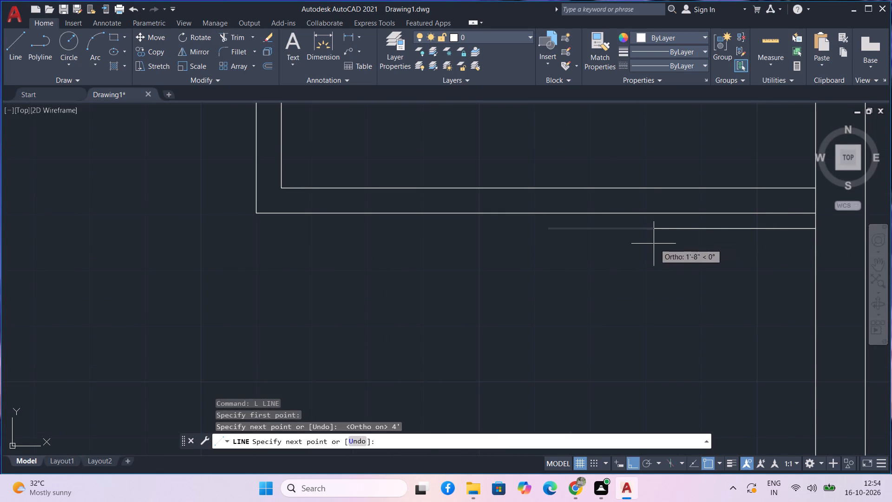
pyautogui.press('space')
pyautogui.scroll(-2, 544, 253)
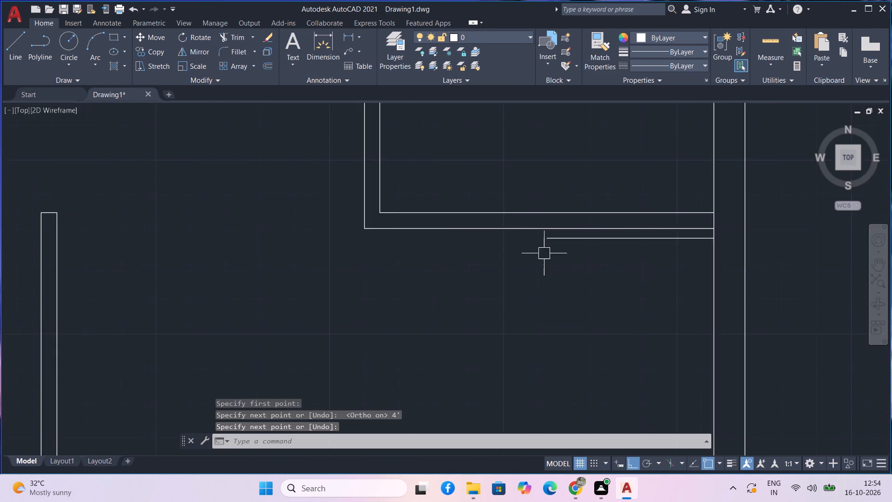
pyautogui.moveTo(574, 288); pyautogui.dragTo(566, 266, button='middle')
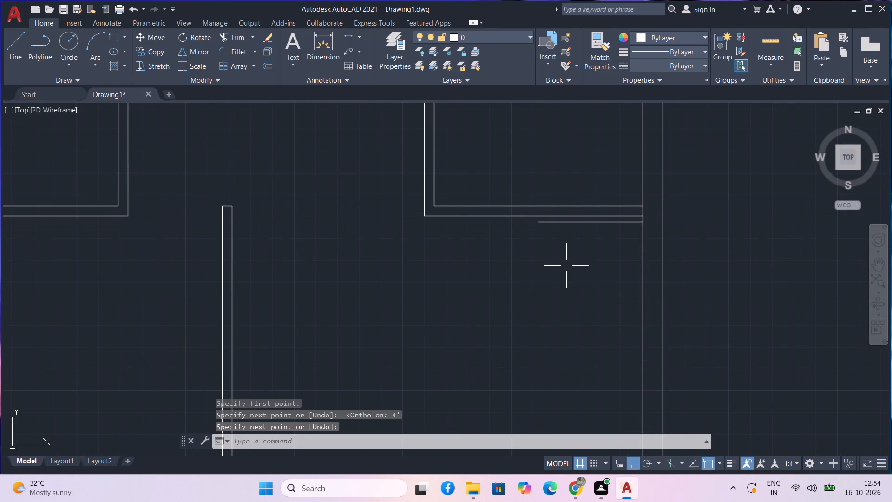
pyautogui.press('Escape')
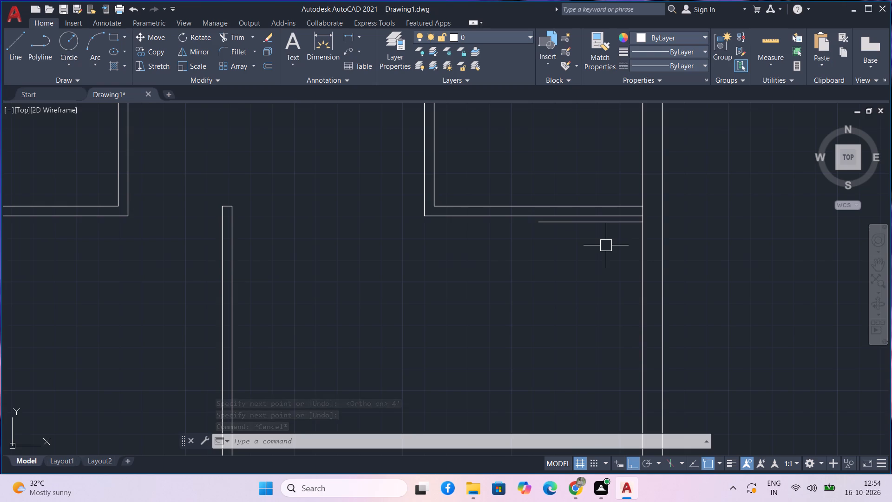
# Offset the 4' horizontal line below the right middle room 4' downward.
pyautogui.write('o')
pyautogui.press('space')
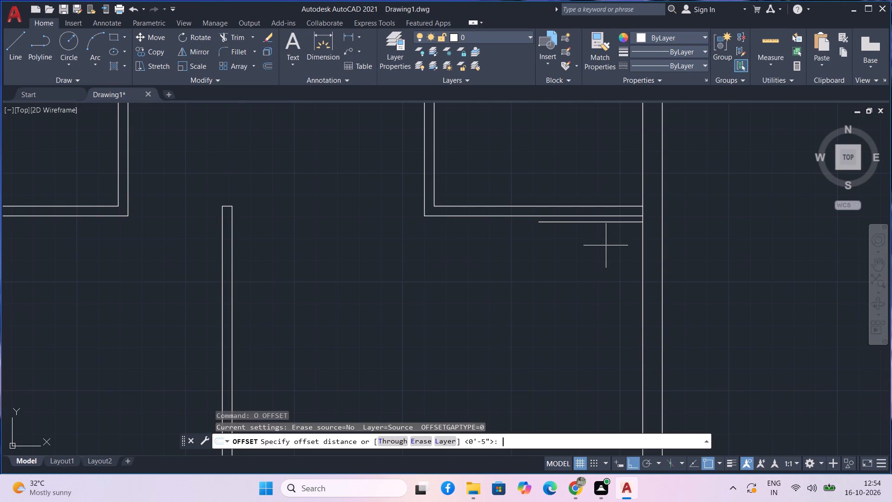
pyautogui.press('4')
pyautogui.press("'")
pyautogui.press('Return')
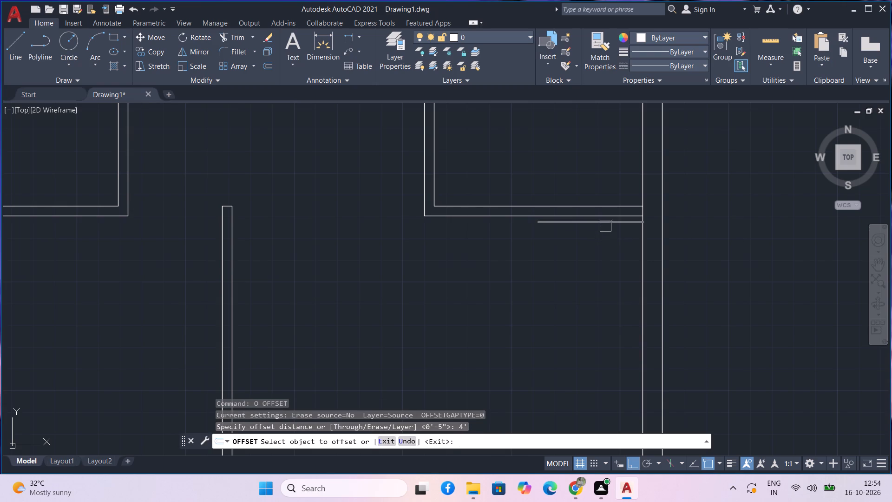
pyautogui.click(605, 226)
pyautogui.click(598, 274)
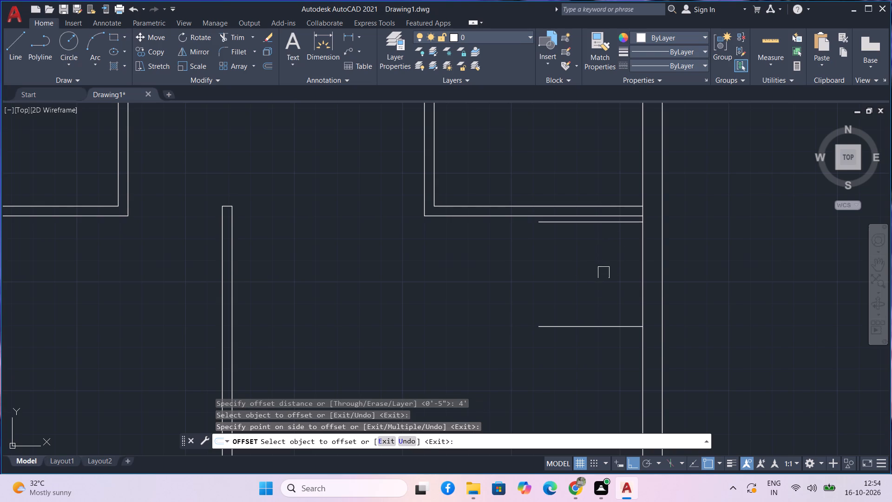
pyautogui.press('Return')
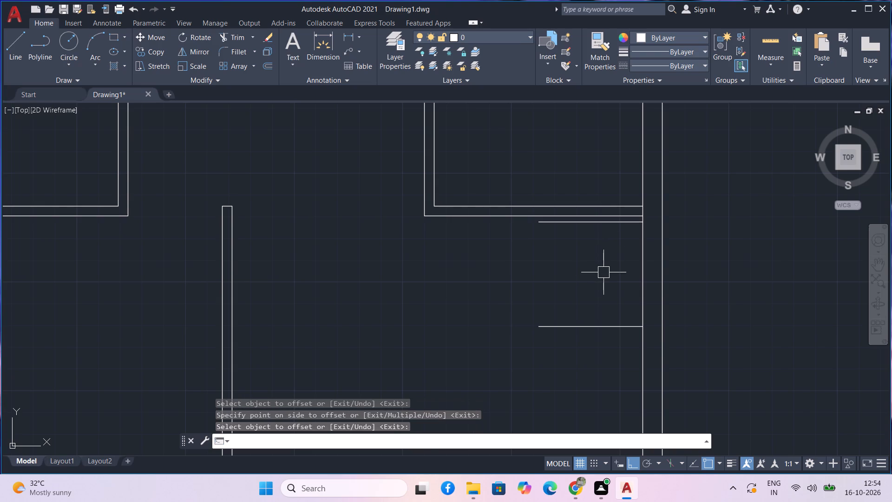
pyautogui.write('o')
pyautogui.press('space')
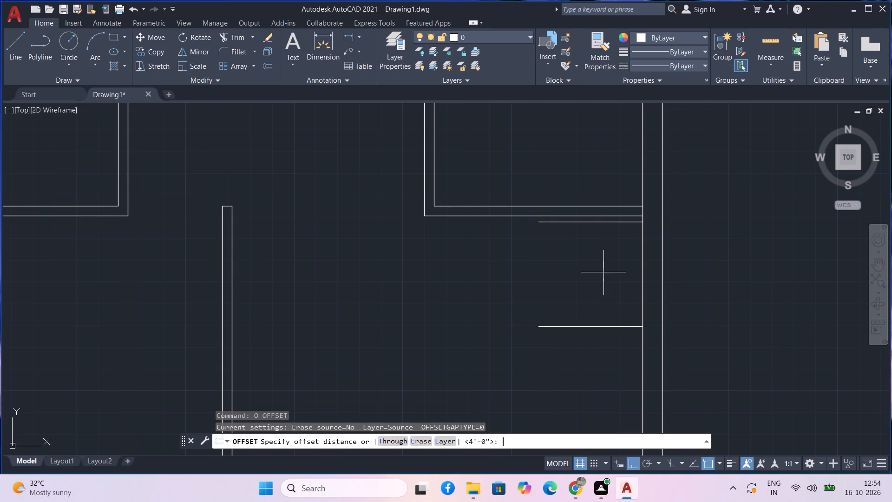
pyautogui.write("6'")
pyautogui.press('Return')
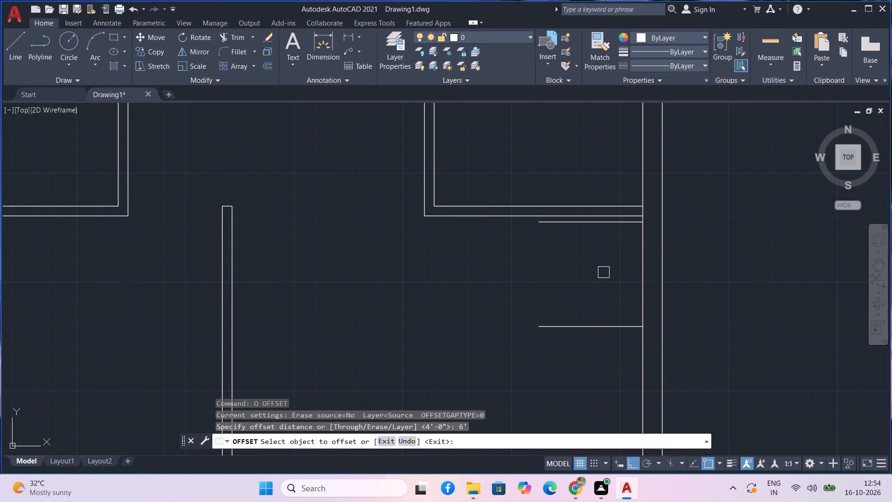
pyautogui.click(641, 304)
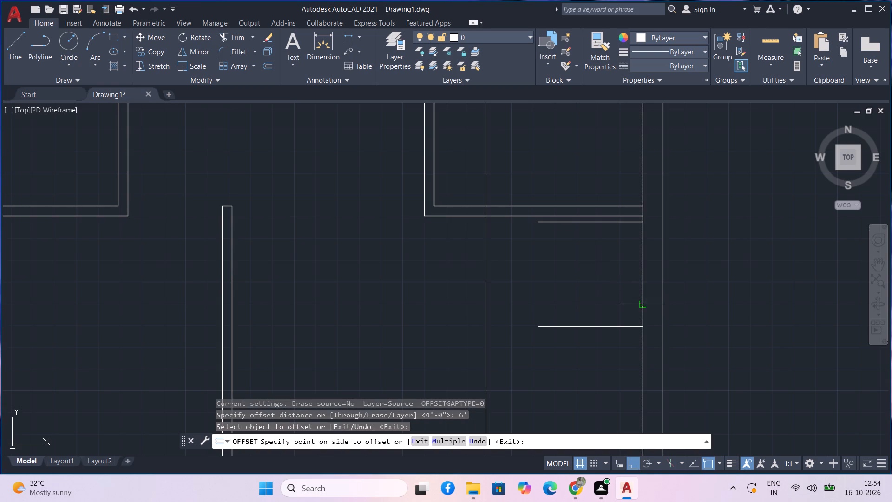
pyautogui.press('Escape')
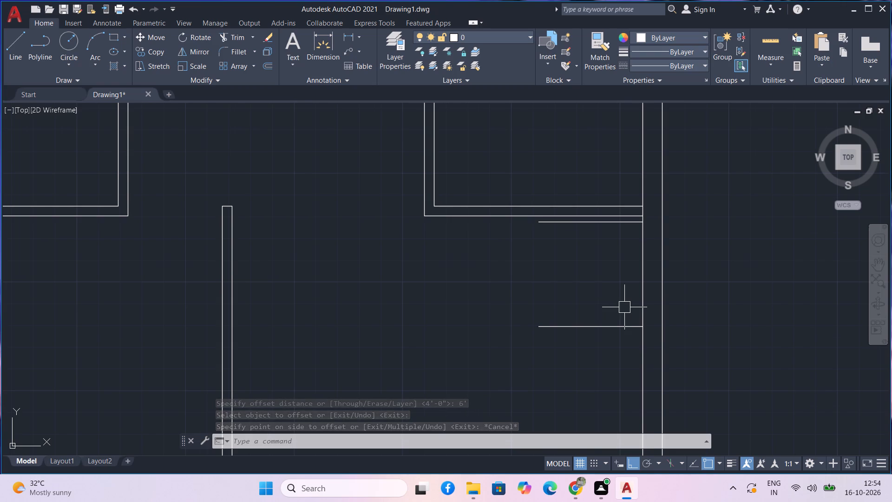
# Offset the right outer wall's inner face 5' inward to the left.
pyautogui.scroll(1, 624, 307)
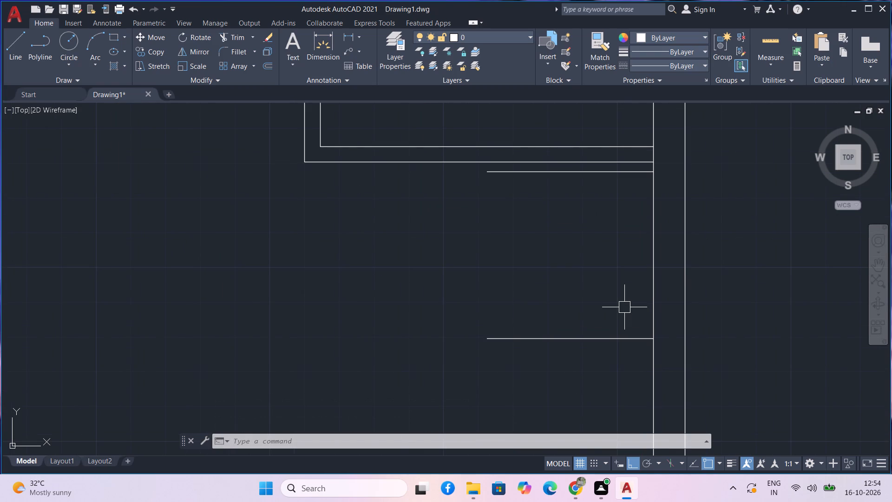
pyautogui.write('o')
pyautogui.press('space')
pyautogui.write("5'")
pyautogui.press('Return')
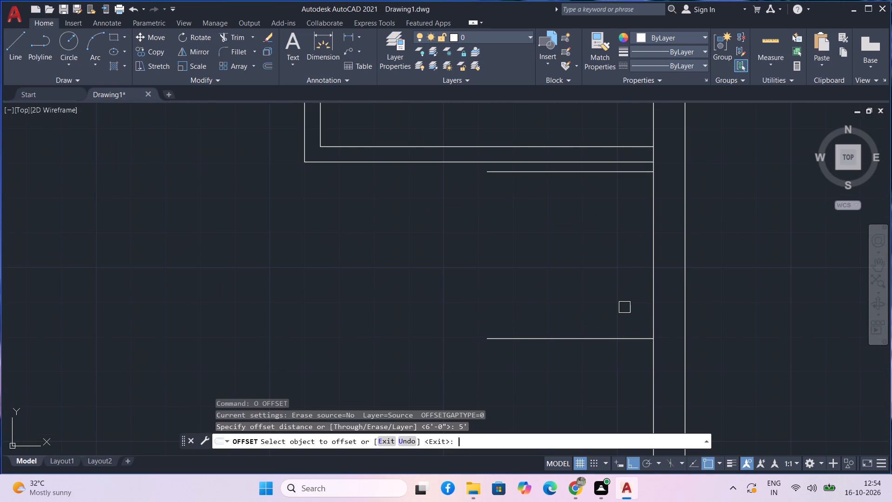
pyautogui.click(656, 288)
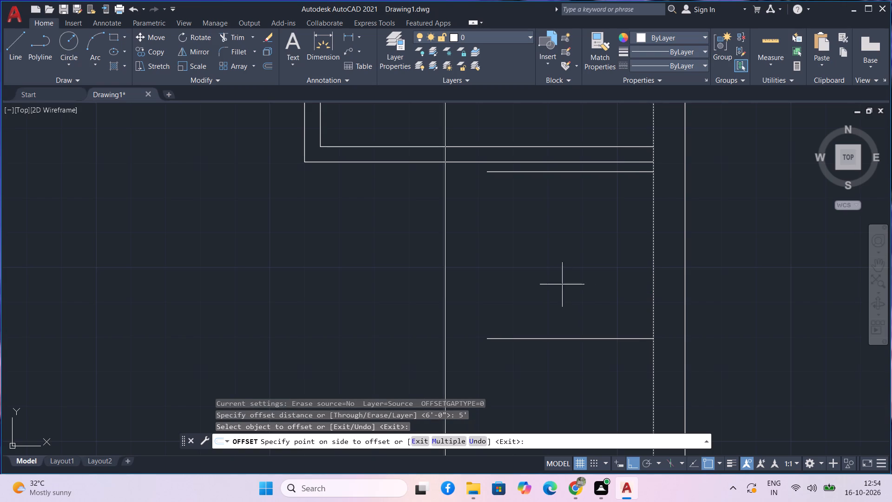
pyautogui.click(562, 284)
pyautogui.press('Escape')
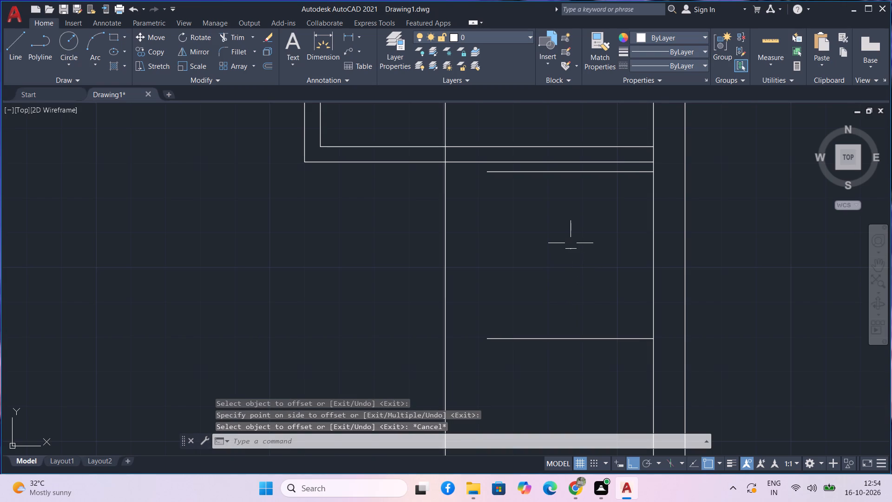
# Remove the upper 4' horizontal line below the right middle room and extend the lower one to the 5' vertical offset line.
pyautogui.write('tr')
pyautogui.press('space')
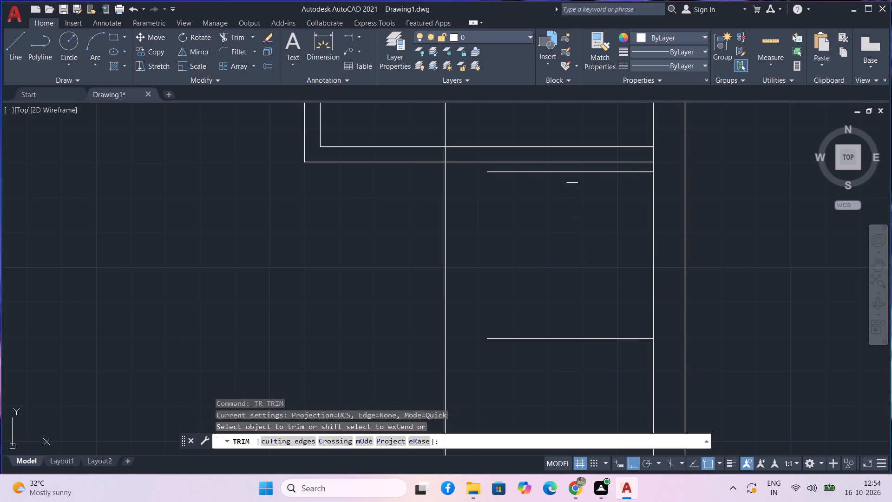
pyautogui.click(572, 176)
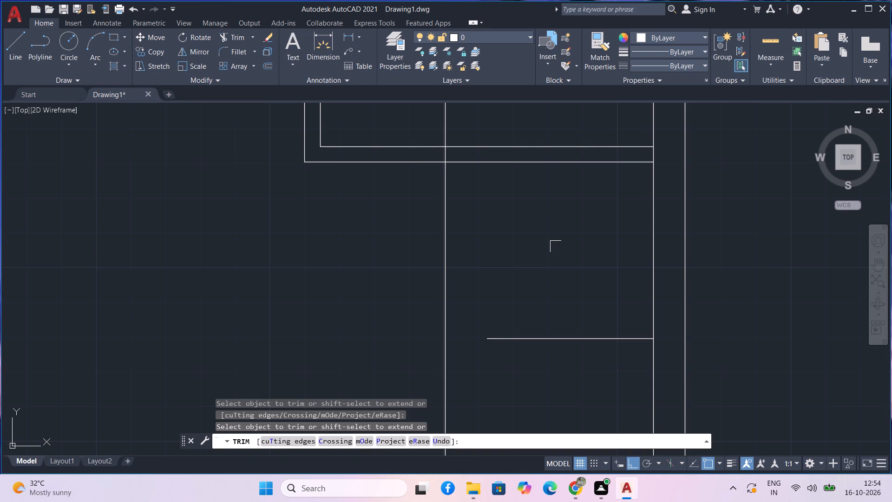
pyautogui.keyDown('shift'); pyautogui.click(569, 337); pyautogui.keyUp('shift')
pyautogui.scroll(-2, 561, 260)
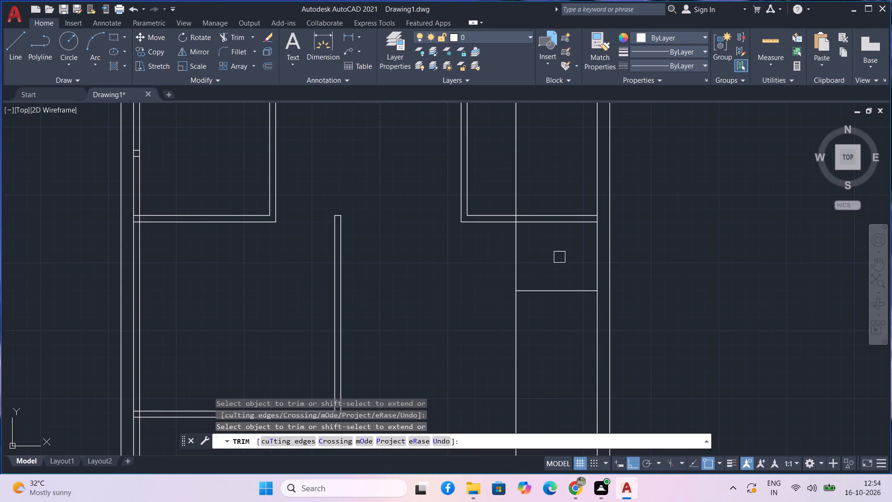
# Trim the 5' vertical offset line out of the right middle room and the upper right room.
pyautogui.moveTo(555, 249); pyautogui.dragTo(560, 314, button='middle')
pyautogui.click(527, 250)
pyautogui.moveTo(526, 248); pyautogui.dragTo(494, 238)
pyautogui.moveTo(504, 234); pyautogui.dragTo(533, 254)
pyautogui.scroll(-2, 527, 223)
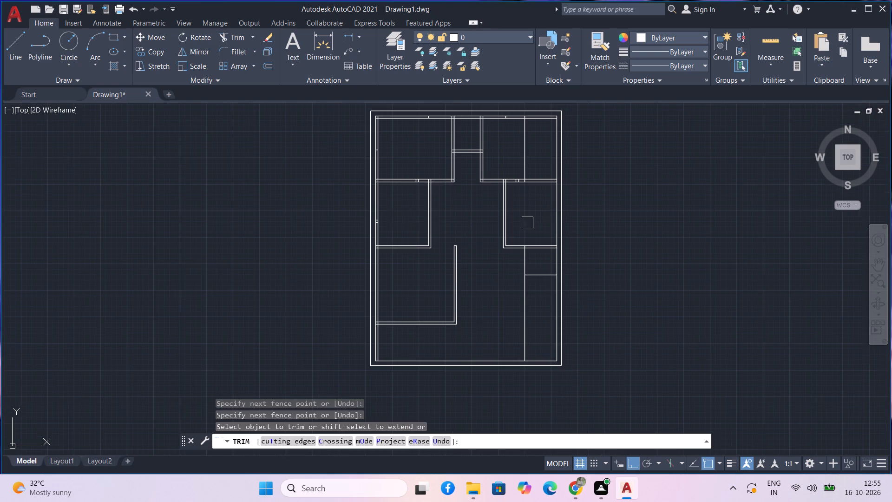
pyautogui.moveTo(540, 215); pyautogui.dragTo(522, 239, button='middle')
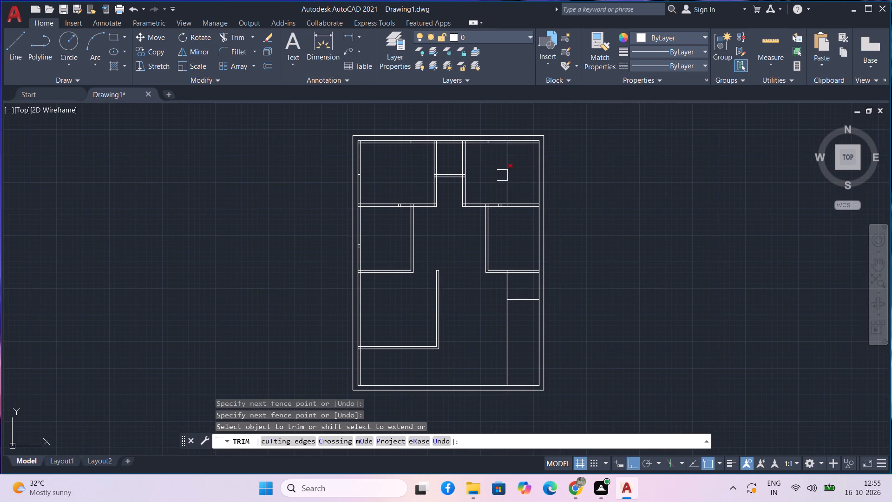
pyautogui.click(510, 181)
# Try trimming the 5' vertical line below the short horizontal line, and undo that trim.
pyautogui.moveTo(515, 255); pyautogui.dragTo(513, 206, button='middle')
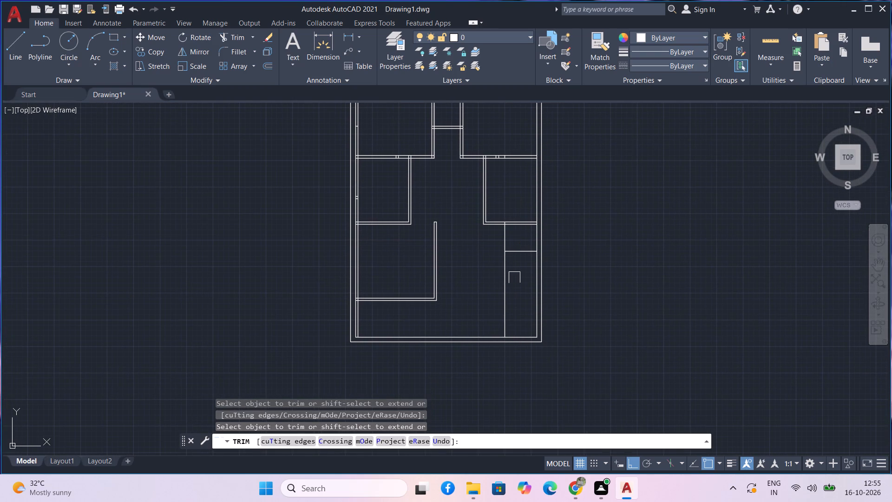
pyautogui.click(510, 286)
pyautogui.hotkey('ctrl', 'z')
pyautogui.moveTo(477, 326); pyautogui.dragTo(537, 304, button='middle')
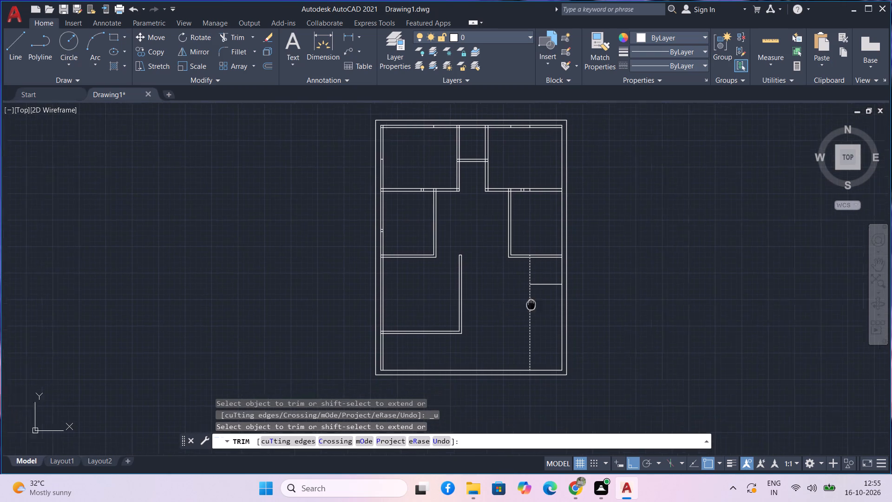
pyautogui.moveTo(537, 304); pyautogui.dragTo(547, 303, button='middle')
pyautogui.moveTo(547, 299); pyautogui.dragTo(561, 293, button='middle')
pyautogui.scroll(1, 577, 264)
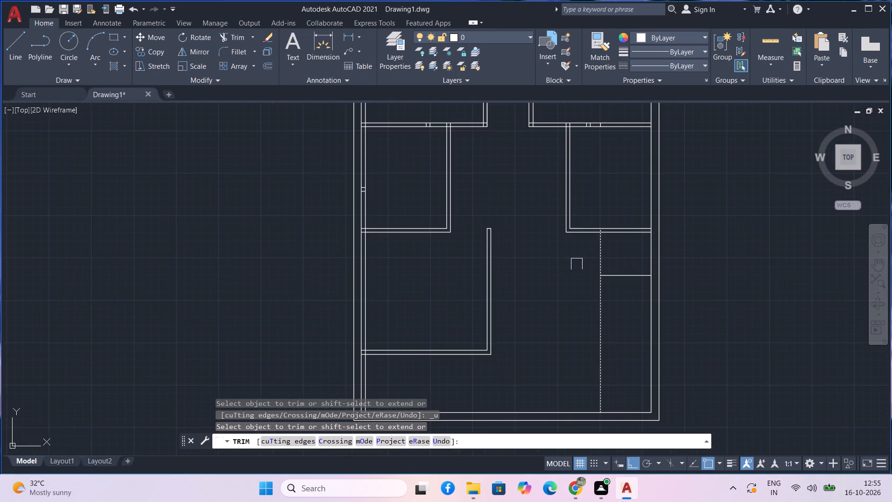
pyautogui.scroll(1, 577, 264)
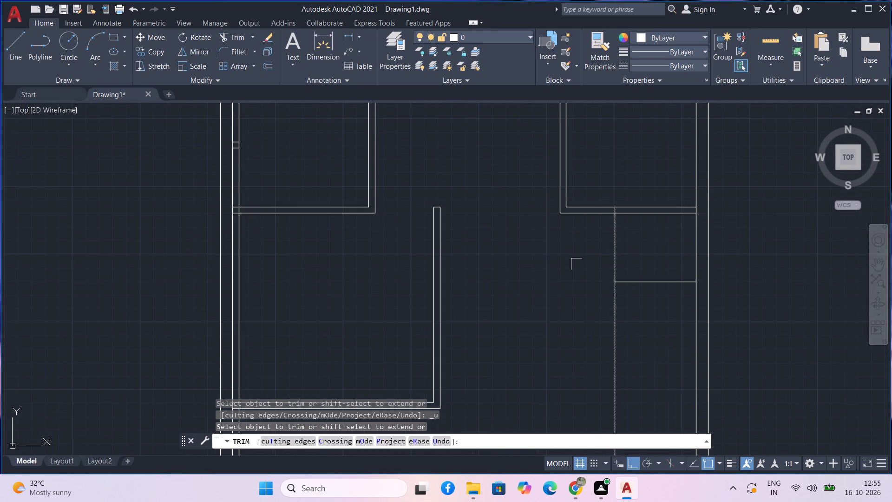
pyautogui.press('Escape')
# Offset the right middle room's outer bottom wall line 10' downward.
pyautogui.write('o')
pyautogui.press('space')
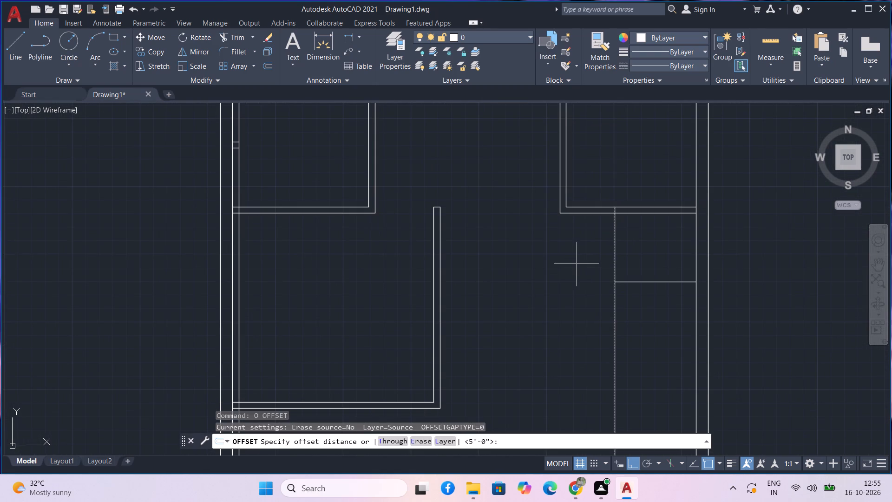
pyautogui.write('10')
pyautogui.press("'")
pyautogui.press('Return')
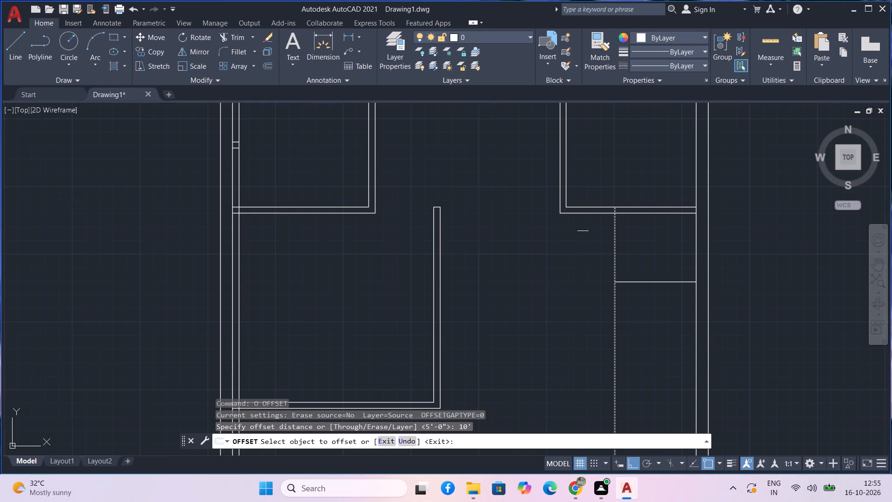
pyautogui.click(584, 217)
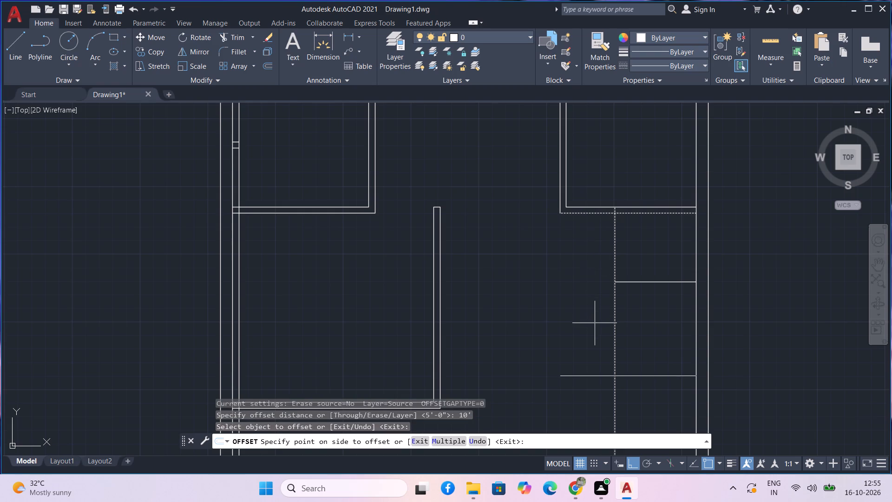
pyautogui.click(595, 323)
pyautogui.moveTo(597, 322); pyautogui.dragTo(675, 271, button='middle')
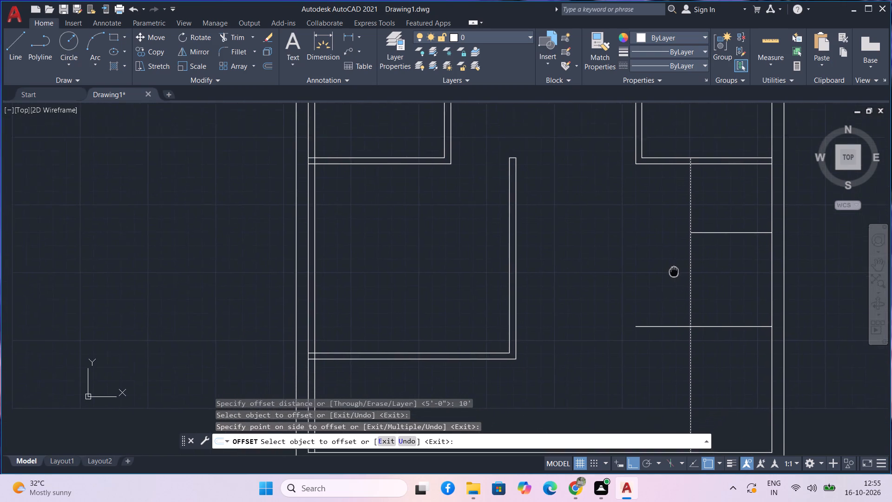
pyautogui.moveTo(675, 271); pyautogui.dragTo(684, 266, button='middle')
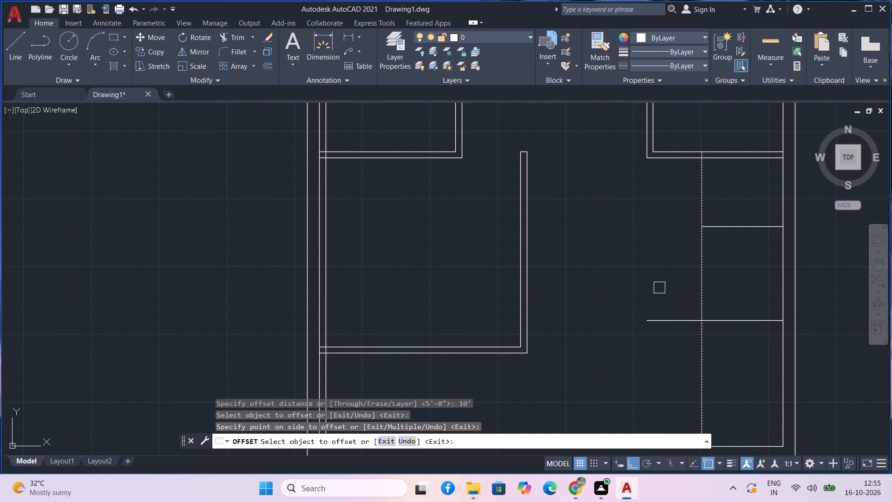
pyautogui.press('space')
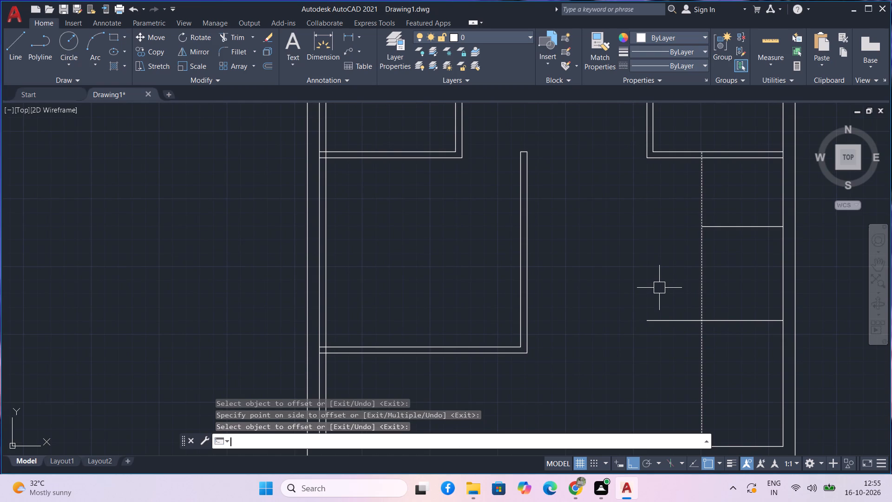
pyautogui.press('Escape')
# Offset the right outer wall's inner face 10' inward to the left.
pyautogui.write('o')
pyautogui.press('space')
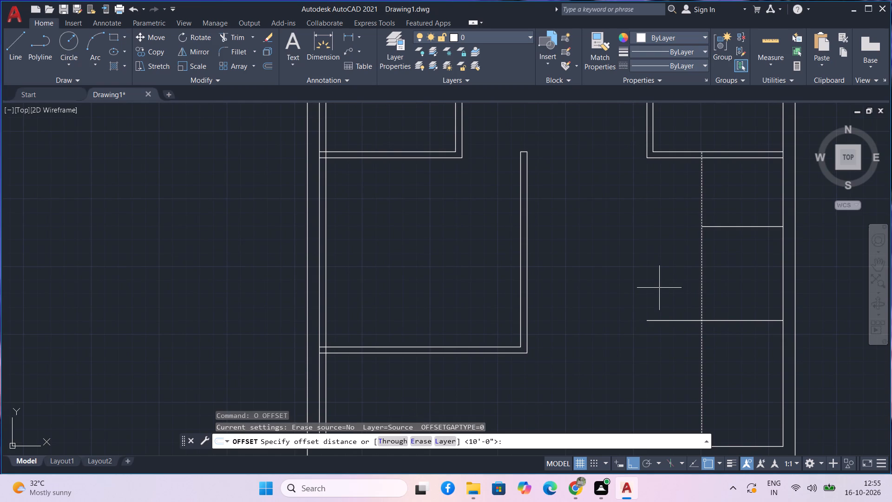
pyautogui.write('10')
pyautogui.press("'")
pyautogui.press('Return')
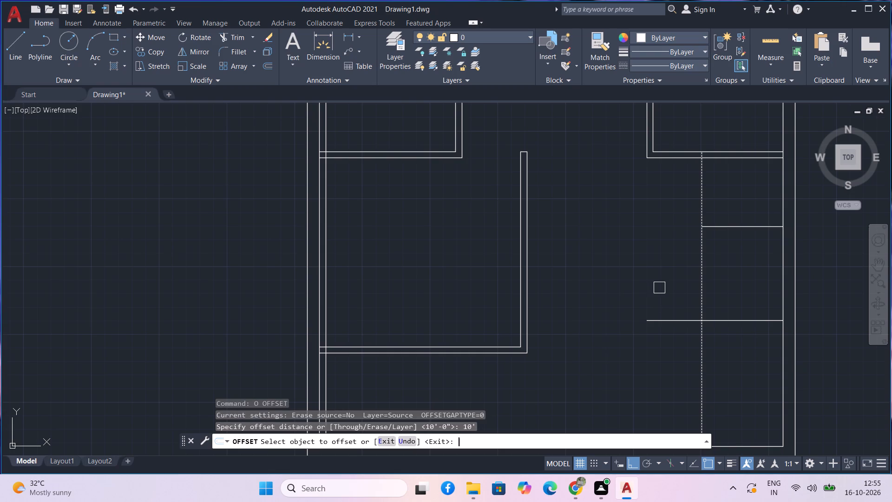
pyautogui.click(780, 372)
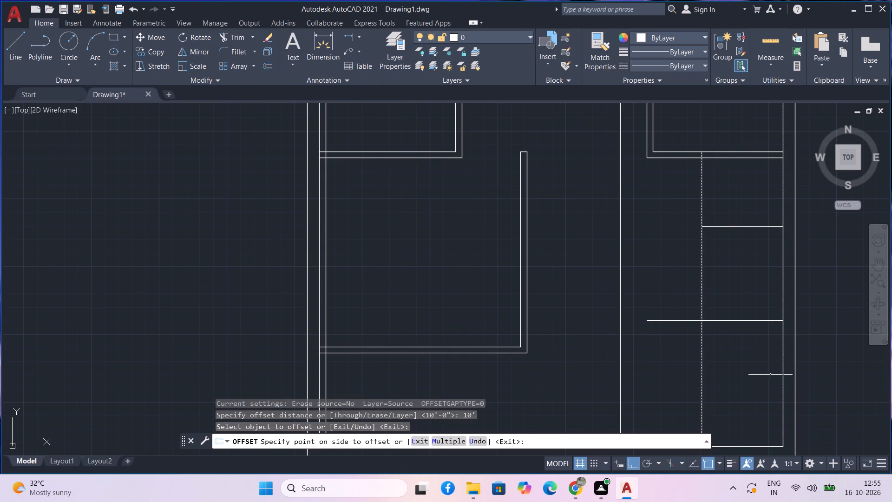
pyautogui.click(756, 378)
pyautogui.press('Escape')
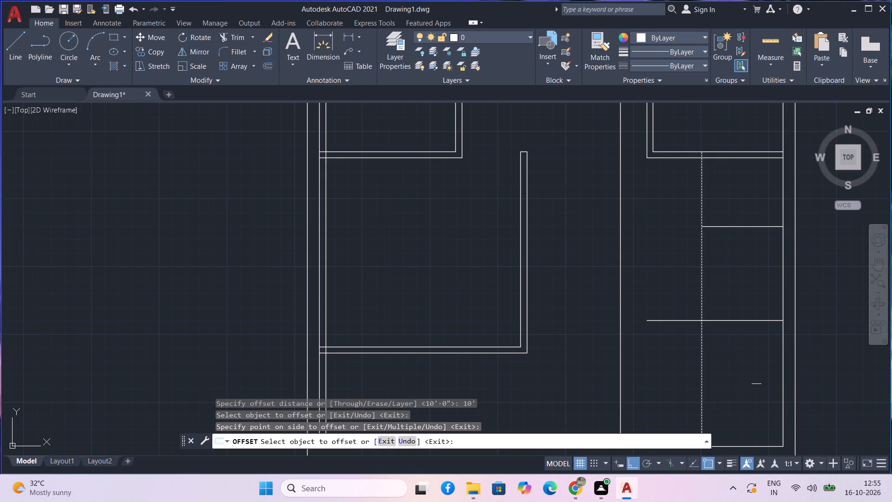
# Extend the 10' horizontal offset line leftward to the 10' vertical offset line.
pyautogui.write('ex')
pyautogui.press('space')
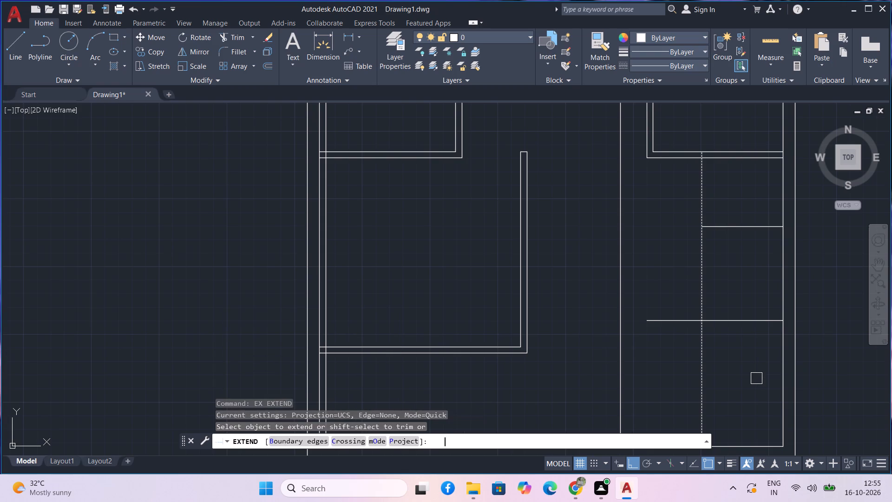
pyautogui.click(670, 323)
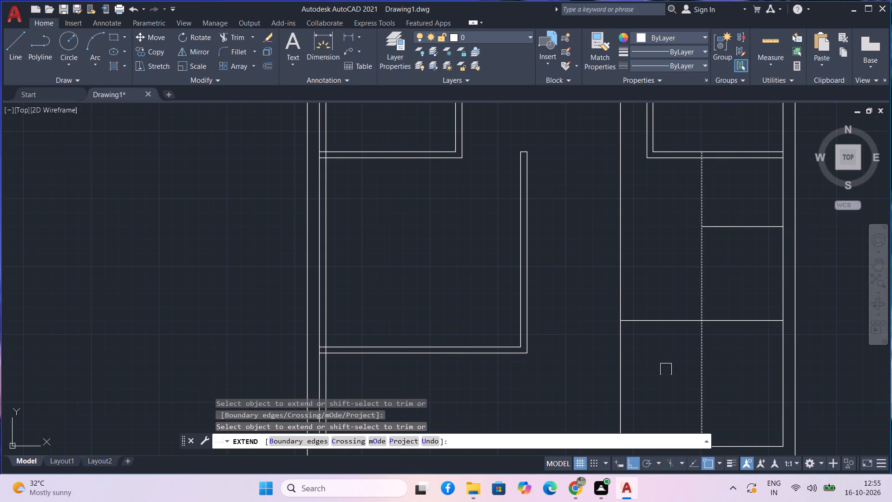
pyautogui.press('Escape')
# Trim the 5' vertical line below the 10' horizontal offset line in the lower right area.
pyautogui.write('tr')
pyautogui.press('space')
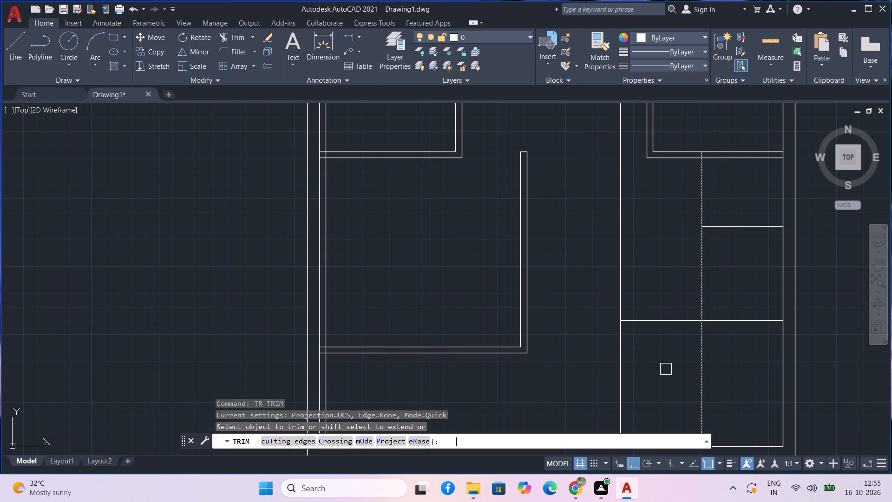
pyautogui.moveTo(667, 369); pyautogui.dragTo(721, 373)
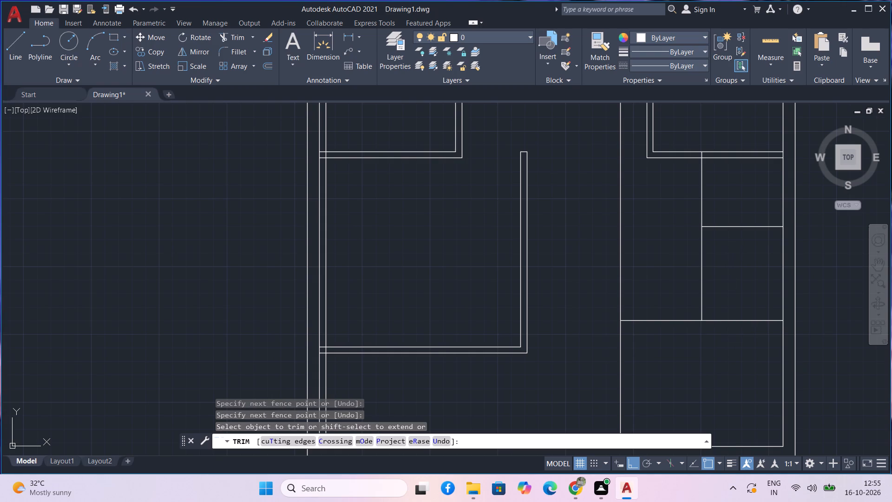
# Trim away the 10' horizontal offset line in the lower right area.
pyautogui.moveTo(735, 252); pyautogui.dragTo(715, 255)
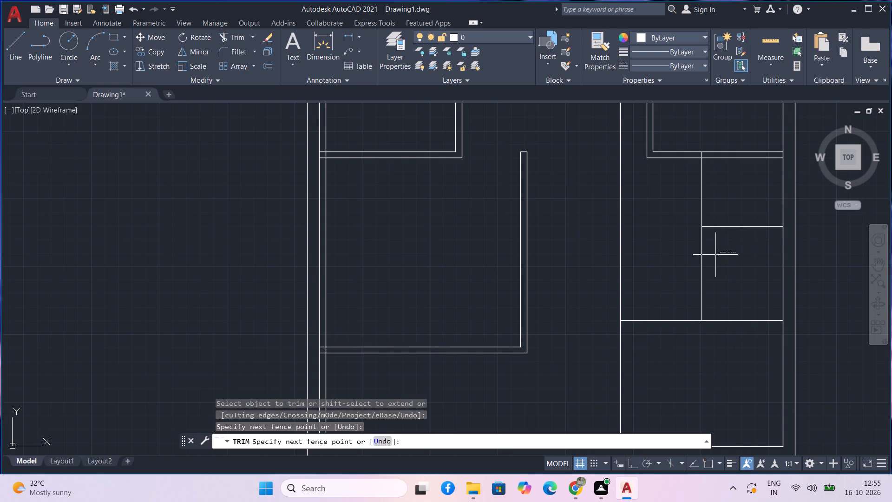
pyautogui.moveTo(715, 255); pyautogui.dragTo(714, 255)
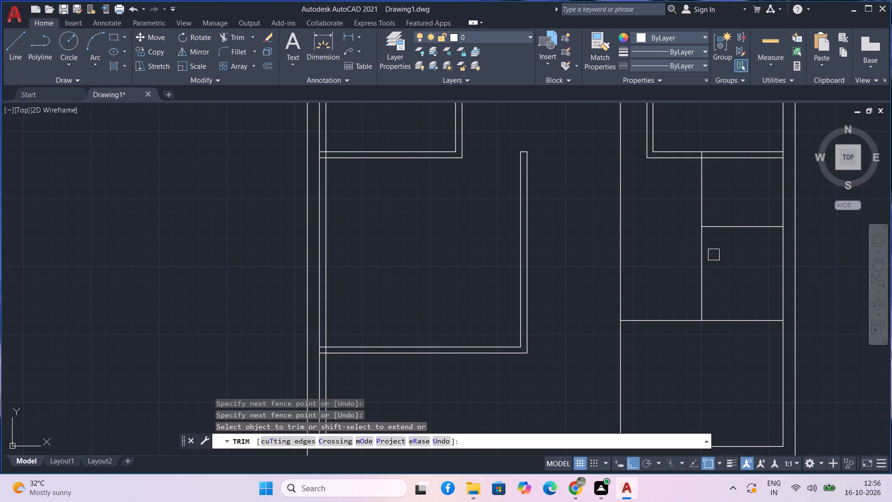
pyautogui.moveTo(714, 265); pyautogui.dragTo(721, 303)
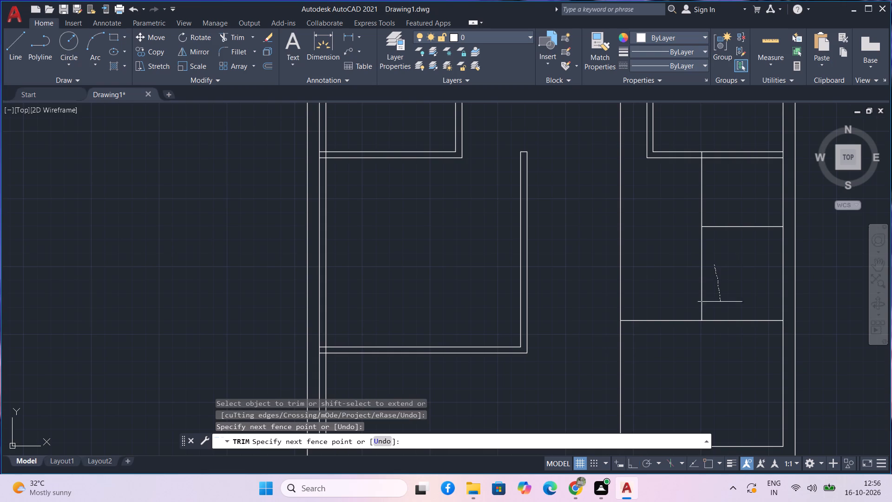
pyautogui.moveTo(721, 303); pyautogui.dragTo(683, 304)
pyautogui.moveTo(717, 351); pyautogui.dragTo(733, 318, button='middle')
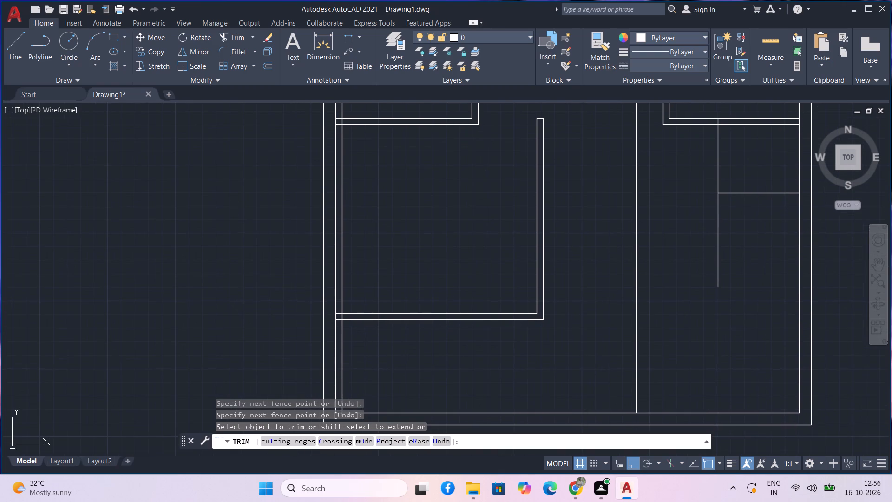
pyautogui.press('Escape')
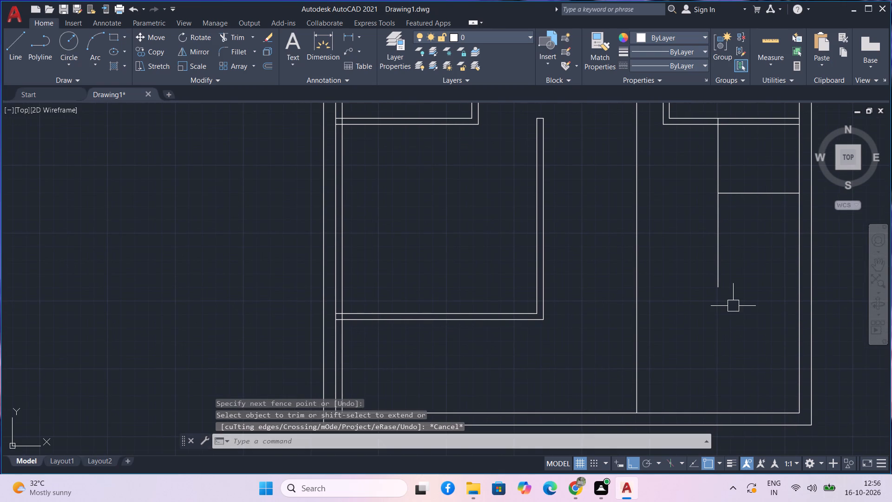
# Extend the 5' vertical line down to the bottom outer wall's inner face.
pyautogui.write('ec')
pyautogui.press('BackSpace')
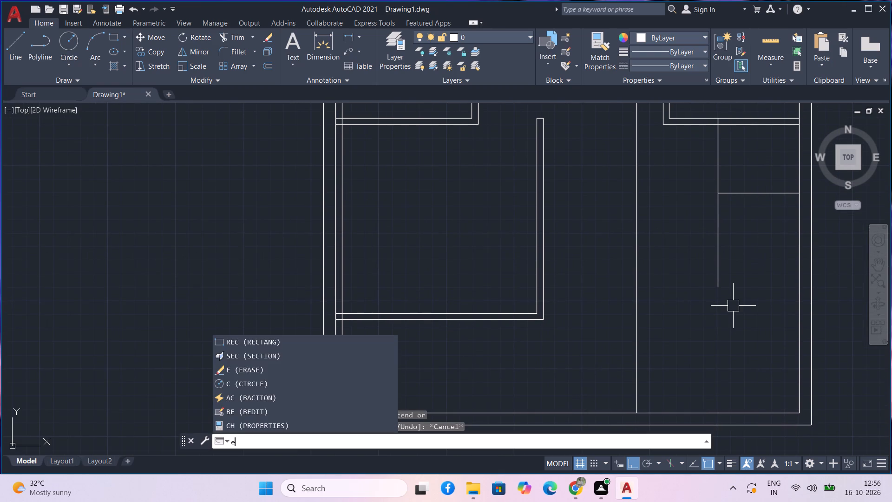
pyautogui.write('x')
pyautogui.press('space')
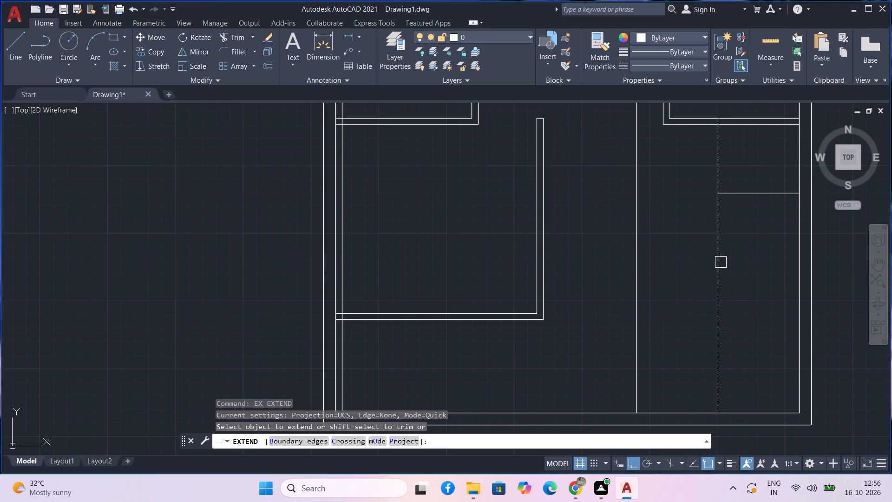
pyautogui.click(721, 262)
# Extend the right middle room's outer bottom wall line leftward to the 10' vertical offset line.
pyautogui.scroll(-1, 743, 312)
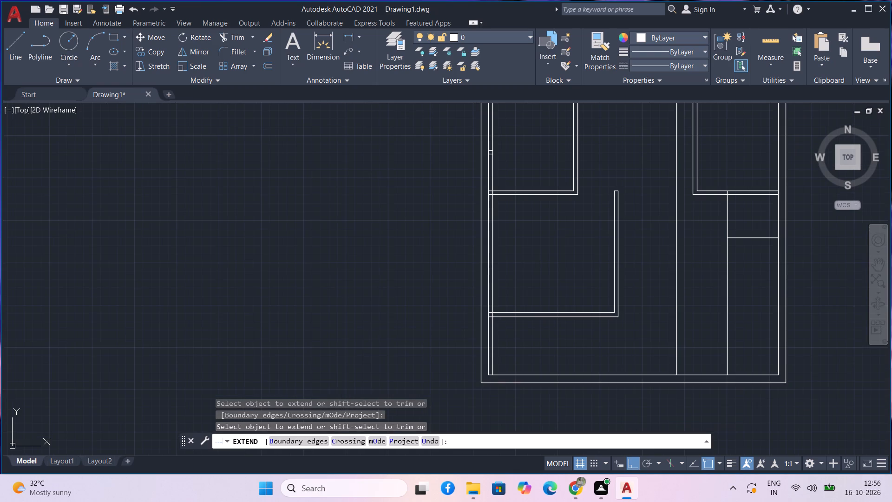
pyautogui.moveTo(743, 312); pyautogui.dragTo(760, 317, button='middle')
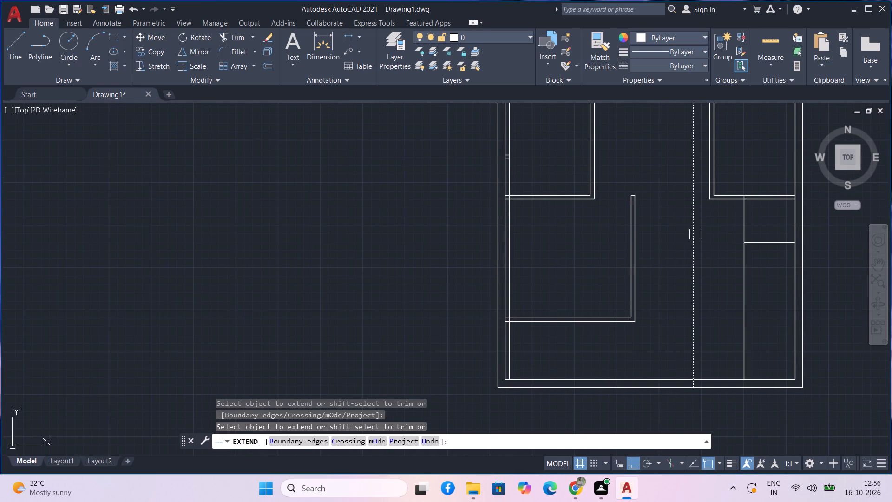
pyautogui.click(720, 205)
pyautogui.click(694, 177)
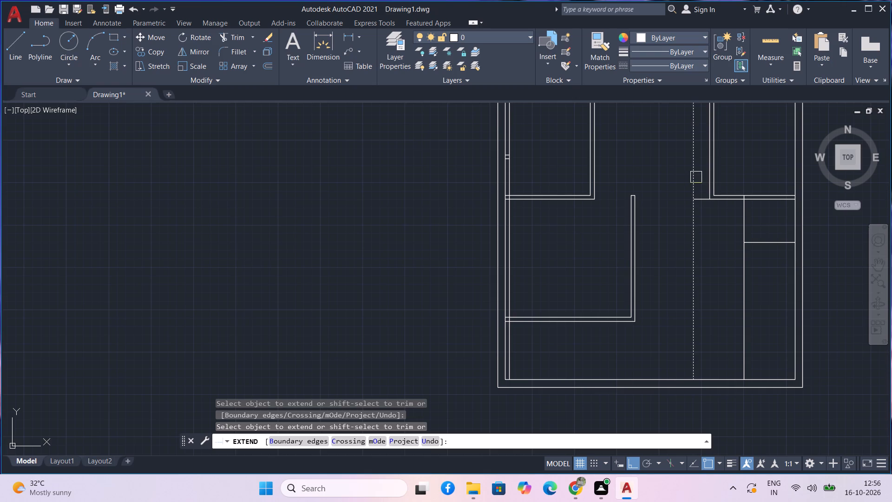
pyautogui.press('Escape')
# Trim the 10' vertical offset line above the right middle room's extended bottom wall line.
pyautogui.write('tr')
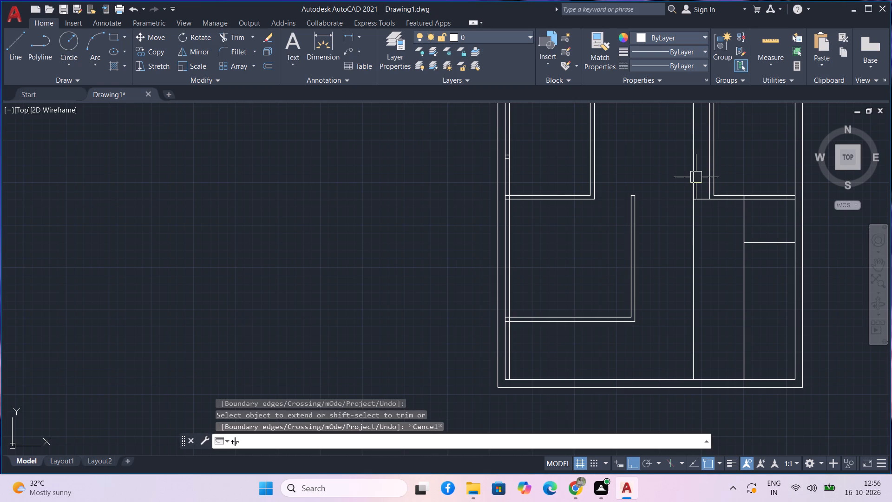
pyautogui.press('space')
pyautogui.click(696, 177)
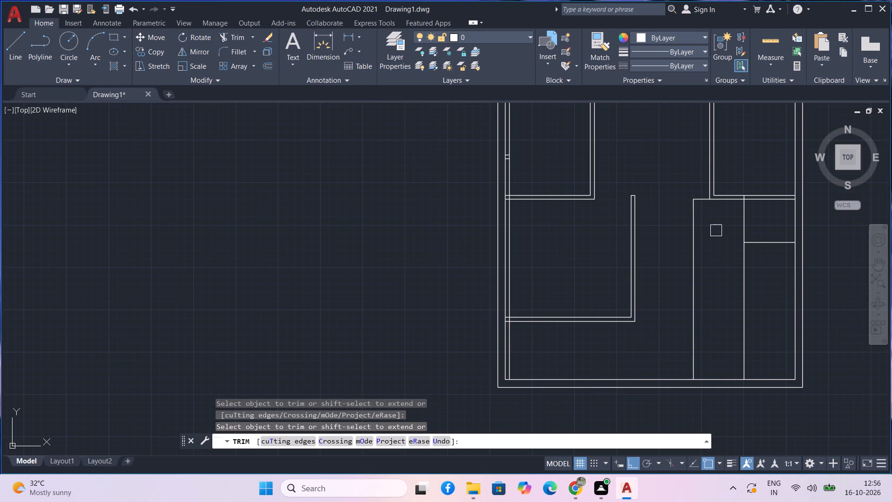
# Trim the short piece of the 5' vertical line lying inside the right middle room's bottom wall.
pyautogui.moveTo(716, 231); pyautogui.dragTo(716, 206, button='middle')
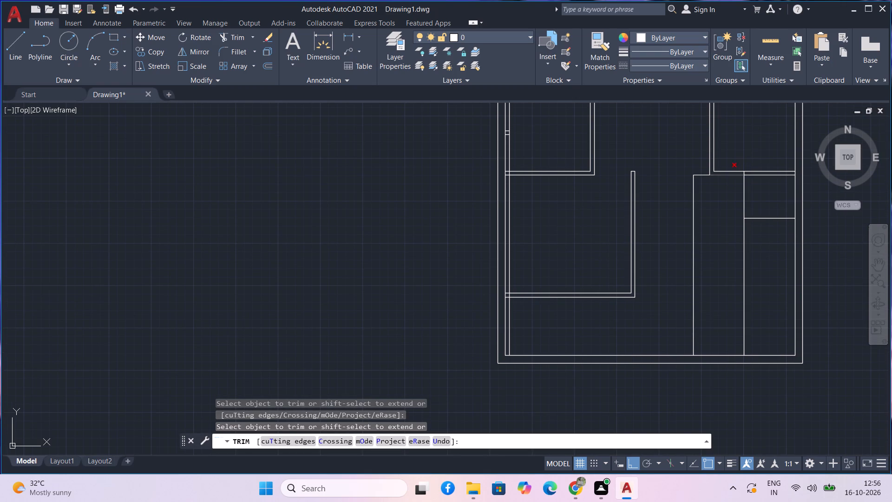
pyautogui.scroll(3, 701, 170)
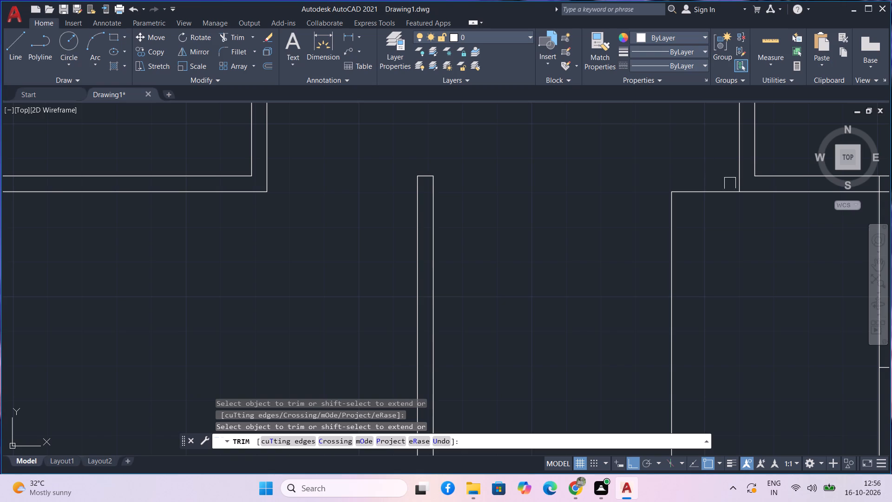
pyautogui.scroll(-2, 741, 249)
pyautogui.moveTo(727, 264); pyautogui.dragTo(711, 235, button='middle')
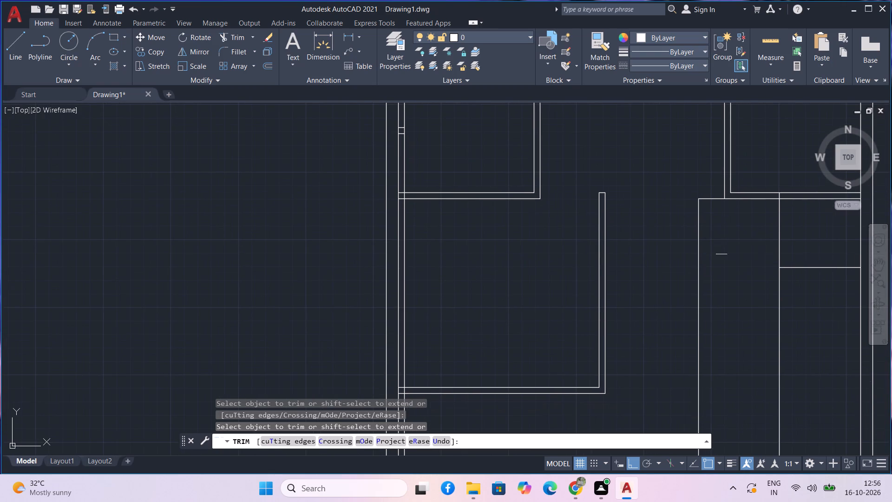
pyautogui.scroll(4, 780, 193)
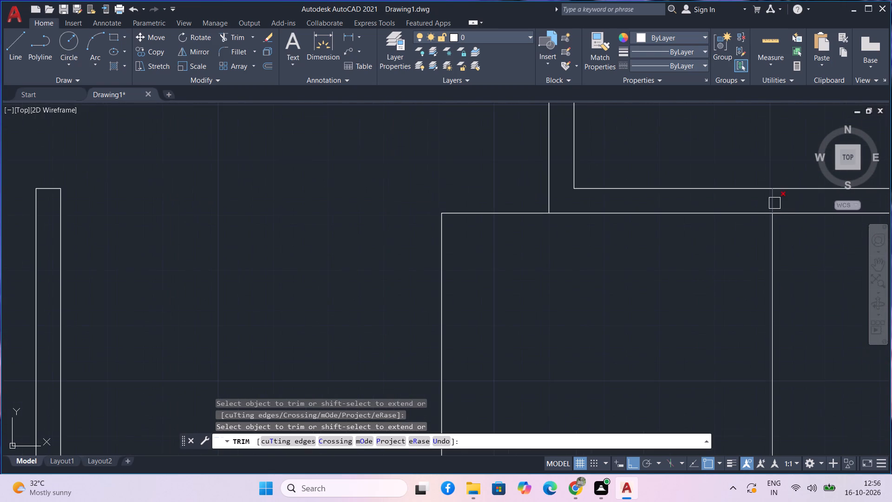
pyautogui.click(774, 203)
# Trim the right middle room's bottom wall line back from the 10' vertical line to the room's outer corner.
pyautogui.scroll(-3, 708, 277)
pyautogui.moveTo(684, 285); pyautogui.dragTo(684, 283, button='middle')
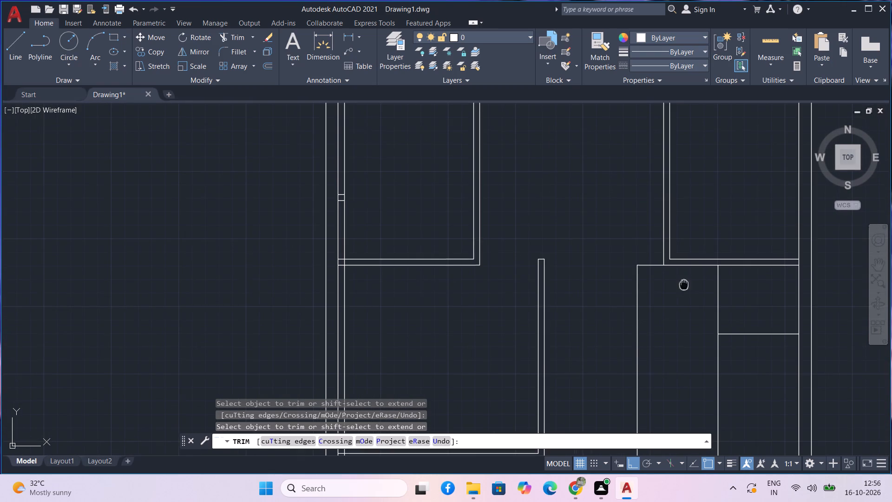
pyautogui.moveTo(684, 283); pyautogui.dragTo(692, 222, button='middle')
pyautogui.moveTo(703, 293); pyautogui.dragTo(705, 244, button='middle')
pyautogui.moveTo(706, 255); pyautogui.dragTo(704, 244, button='middle')
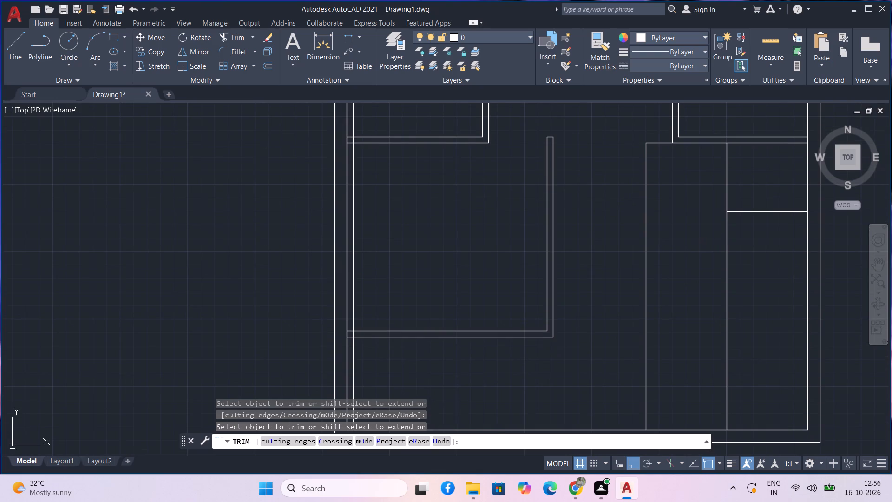
pyautogui.moveTo(703, 274); pyautogui.dragTo(705, 266, button='middle')
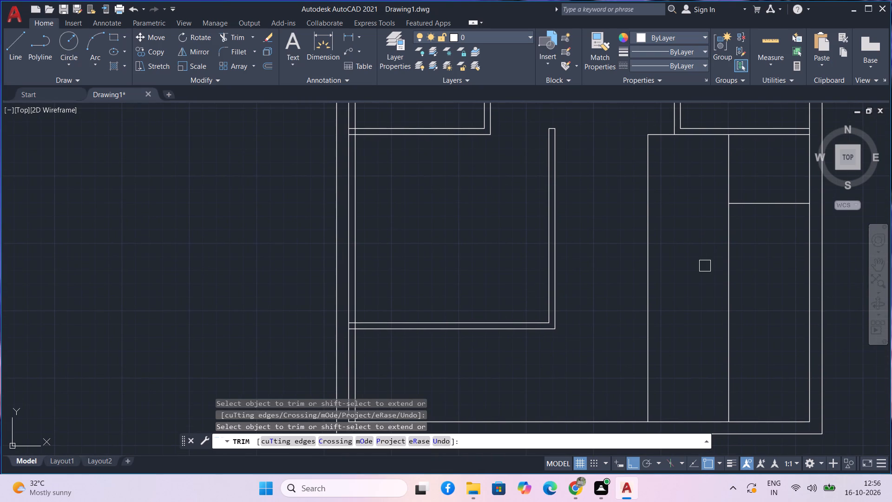
pyautogui.click(658, 133)
# Trim the 5' vertical line below the short horizontal line under the right middle room.
pyautogui.moveTo(678, 204); pyautogui.dragTo(678, 224, button='middle')
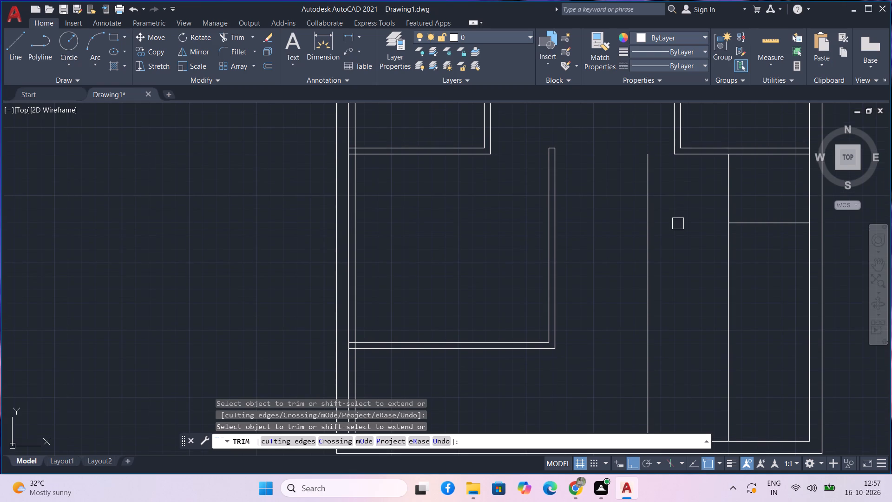
pyautogui.click(728, 240)
# Extend the 10' vertical offset line down to the outermost line of the bottom wall.
pyautogui.scroll(-2, 713, 248)
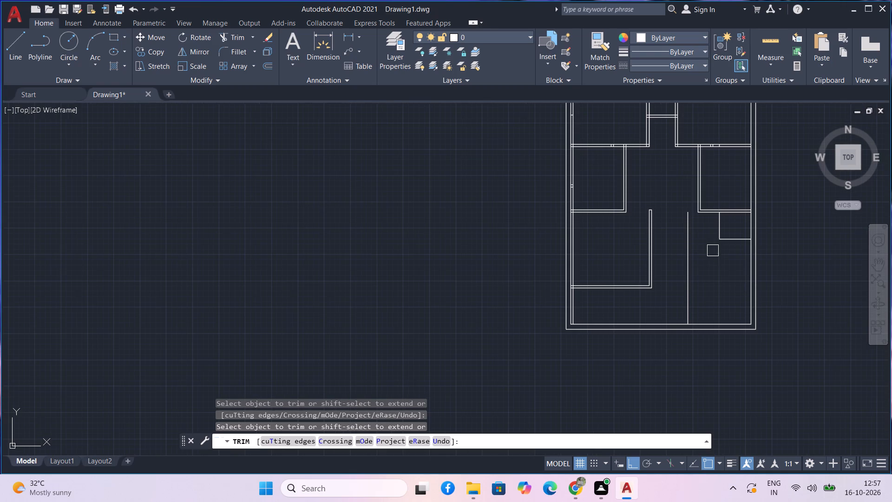
pyautogui.moveTo(712, 258); pyautogui.dragTo(718, 262, button='middle')
pyautogui.scroll(2, 723, 251)
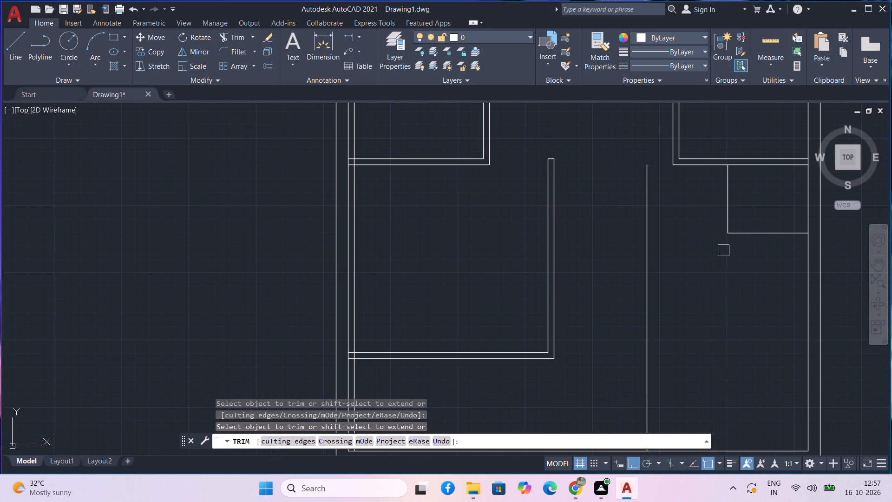
pyautogui.scroll(-1, 725, 276)
pyautogui.scroll(-1, 718, 314)
pyautogui.scroll(1, 718, 313)
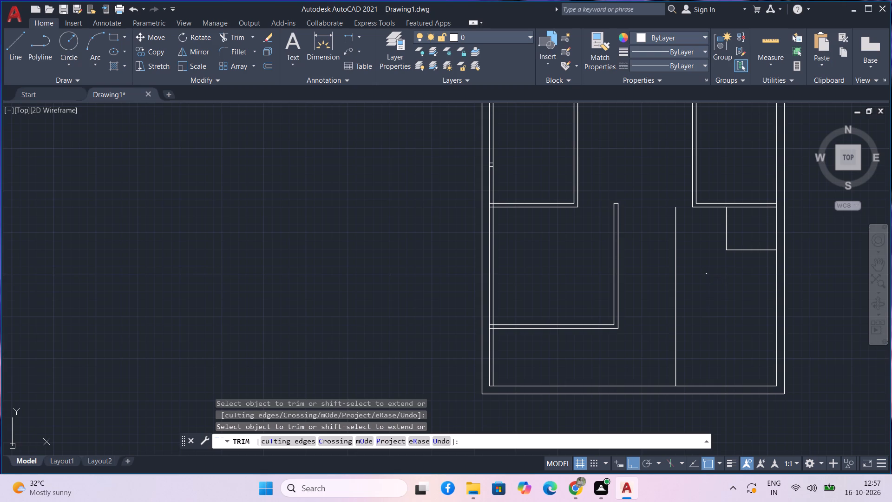
pyautogui.write('ex')
pyautogui.press('space')
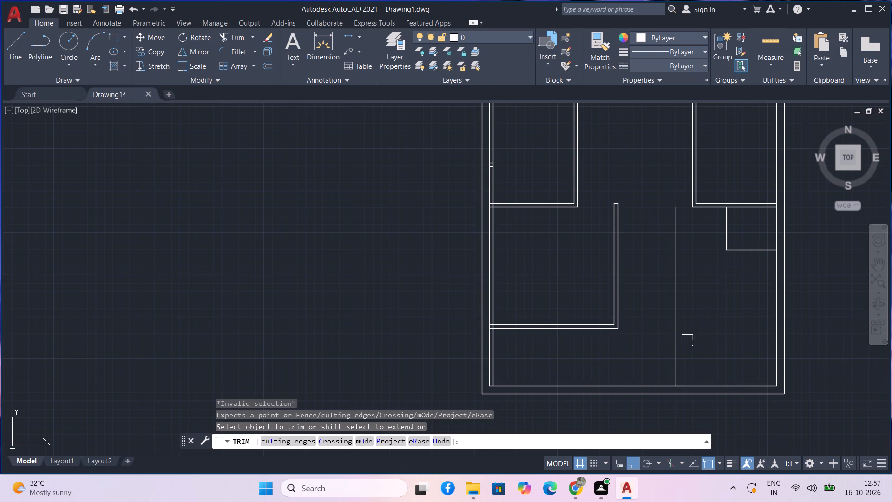
pyautogui.keyDown('shift'); pyautogui.click(678, 344); pyautogui.keyUp('shift')
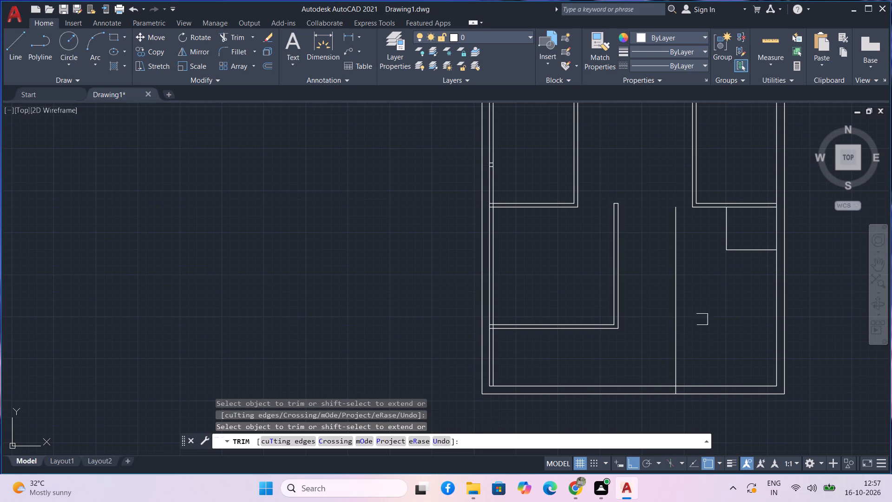
pyautogui.press('Escape')
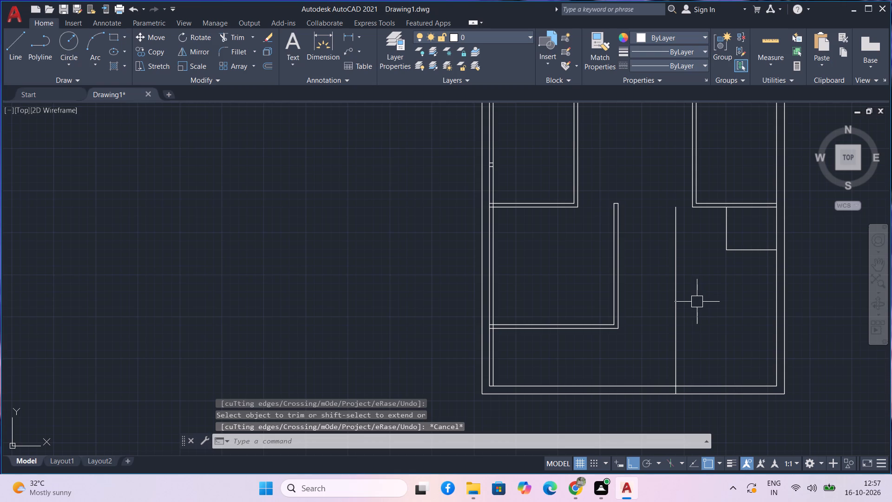
# Offset the 10' vertical line 4' to the left.
pyautogui.write('o')
pyautogui.press('space')
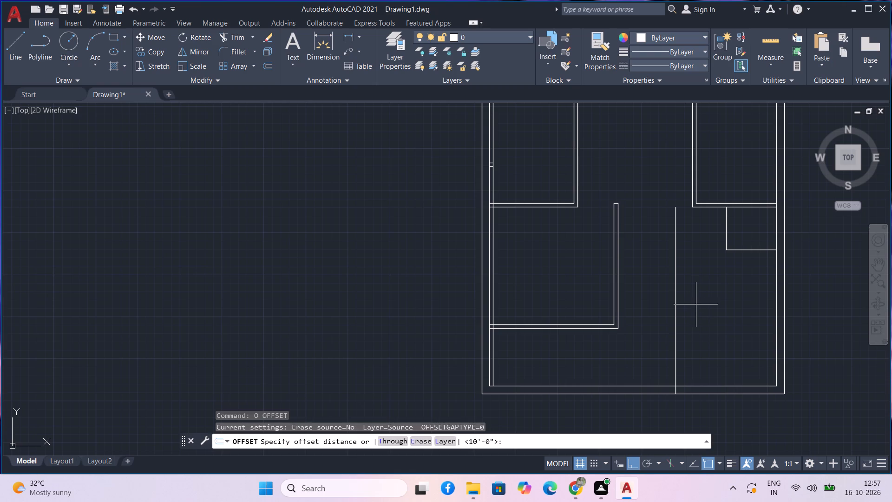
pyautogui.press('4')
pyautogui.press("'")
pyautogui.press('Return')
pyautogui.scroll(2, 652, 364)
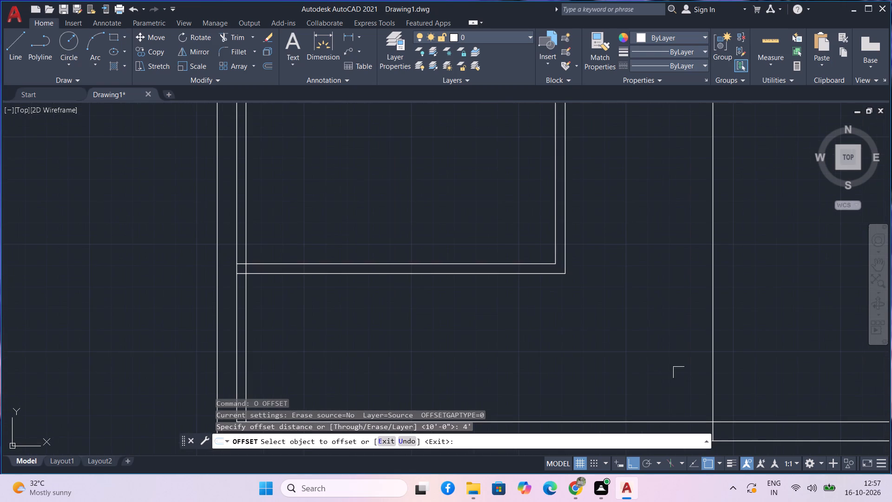
pyautogui.moveTo(726, 381); pyautogui.dragTo(717, 344, button='middle')
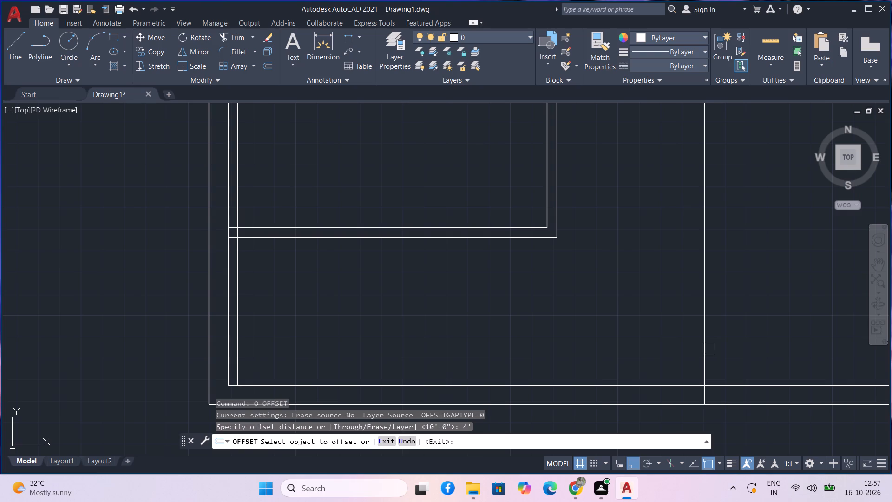
pyautogui.click(708, 349)
pyautogui.click(658, 349)
pyautogui.scroll(-1, 658, 349)
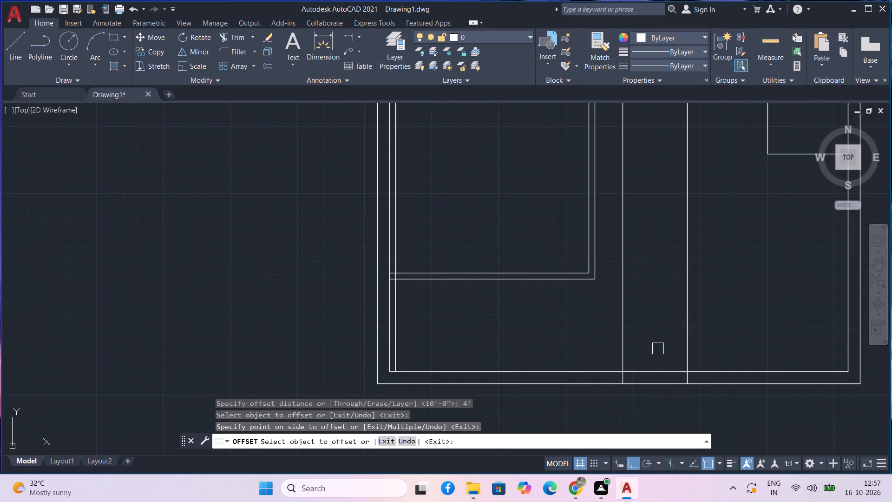
pyautogui.press('Escape')
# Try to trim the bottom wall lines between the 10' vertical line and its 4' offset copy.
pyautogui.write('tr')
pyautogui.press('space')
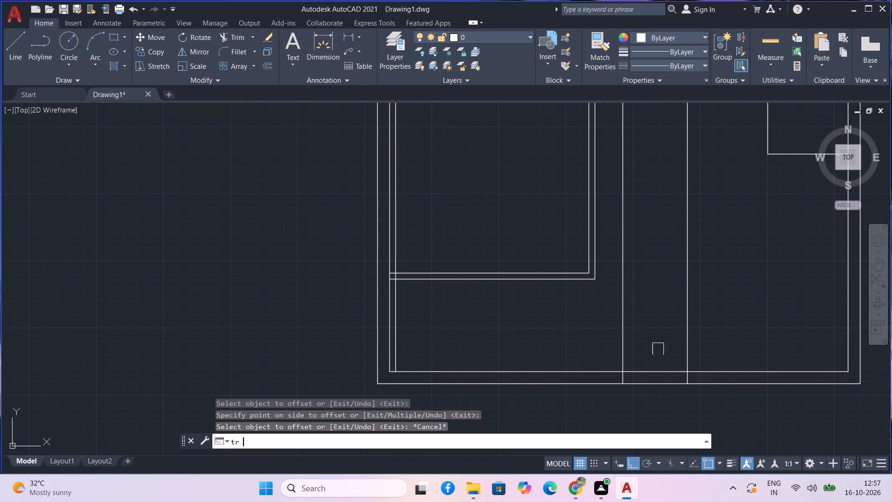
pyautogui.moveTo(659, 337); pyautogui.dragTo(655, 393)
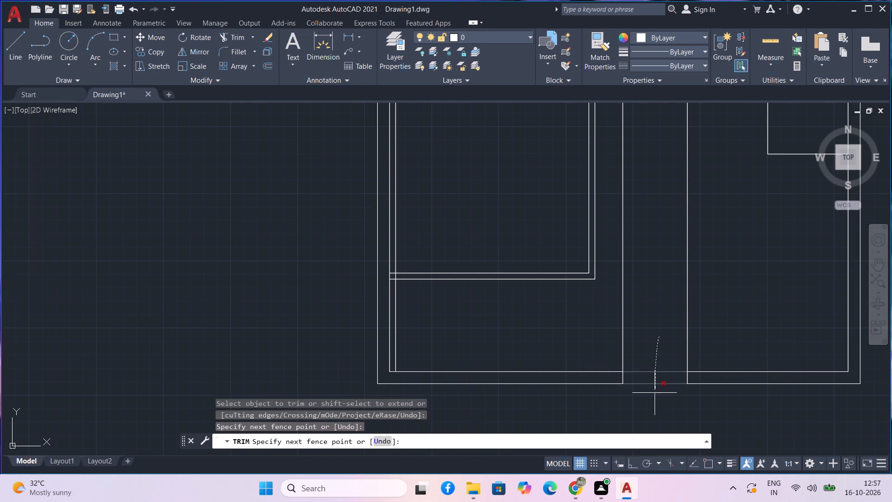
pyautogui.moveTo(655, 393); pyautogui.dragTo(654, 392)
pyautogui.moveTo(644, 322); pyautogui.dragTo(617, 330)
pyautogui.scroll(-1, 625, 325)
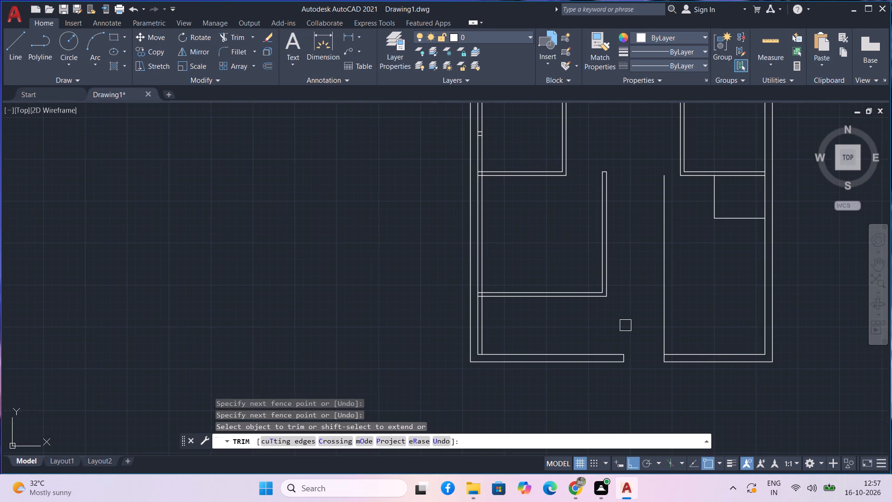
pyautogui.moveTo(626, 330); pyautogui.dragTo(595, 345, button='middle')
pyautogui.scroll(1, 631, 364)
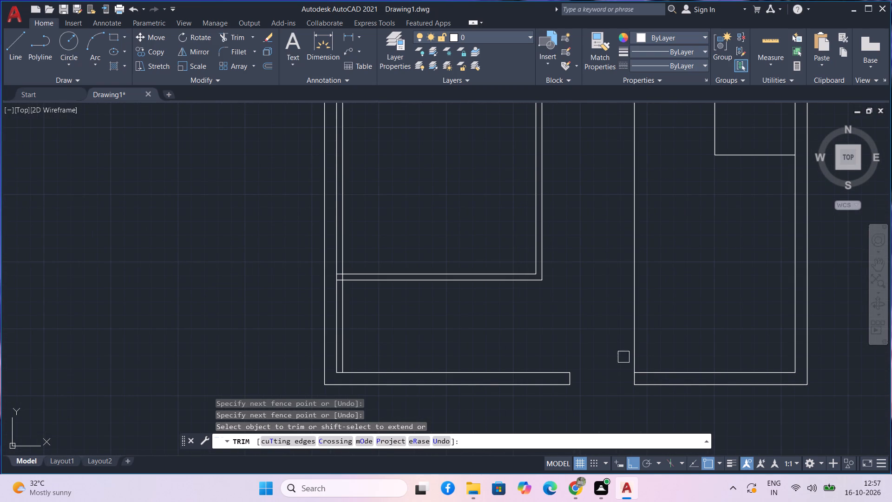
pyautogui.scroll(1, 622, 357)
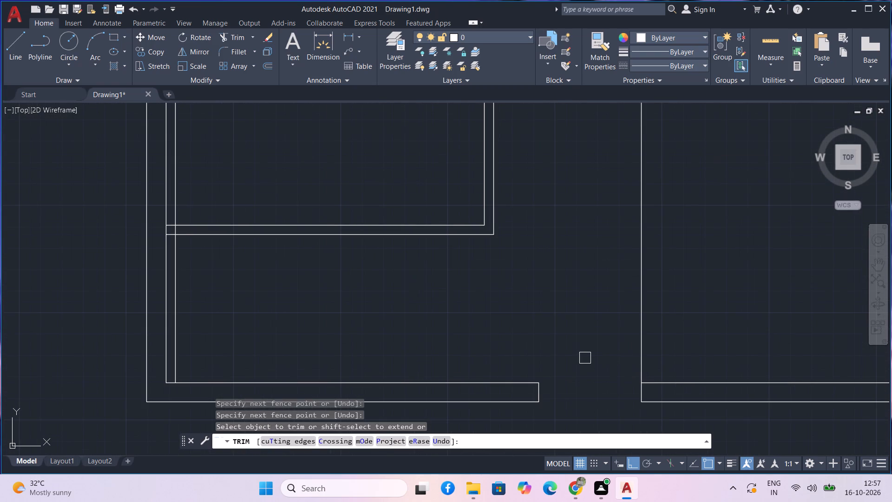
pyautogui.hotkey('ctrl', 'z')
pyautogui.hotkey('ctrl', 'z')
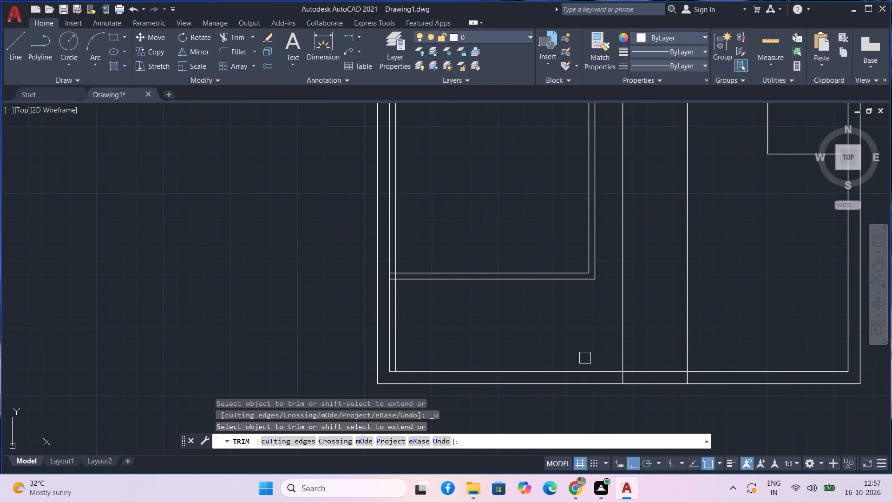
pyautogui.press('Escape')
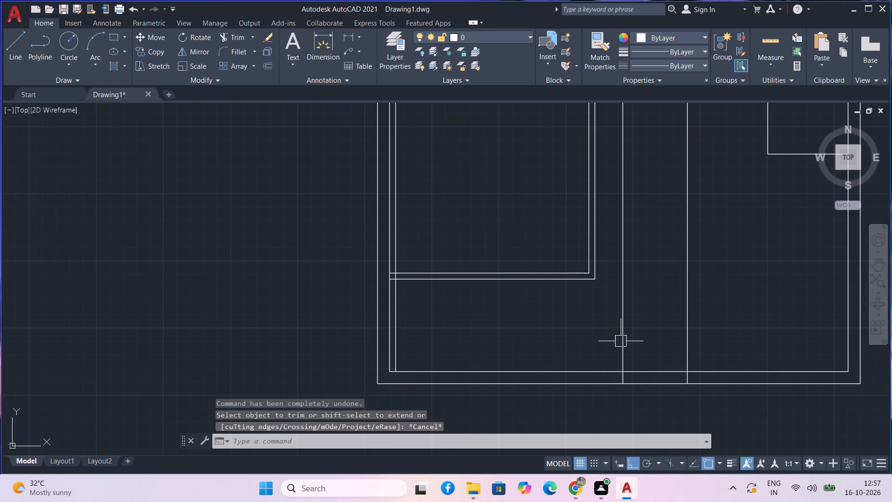
# Trim away the 4' offset vertical line, including its short piece inside the bottom wall.
pyautogui.write('tr')
pyautogui.press('space')
pyautogui.click(624, 340)
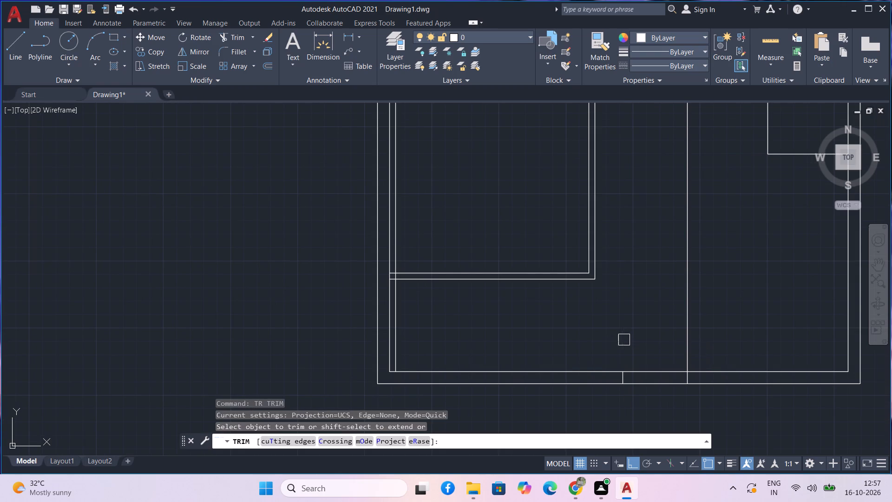
pyautogui.scroll(3, 625, 374)
pyautogui.click(615, 385)
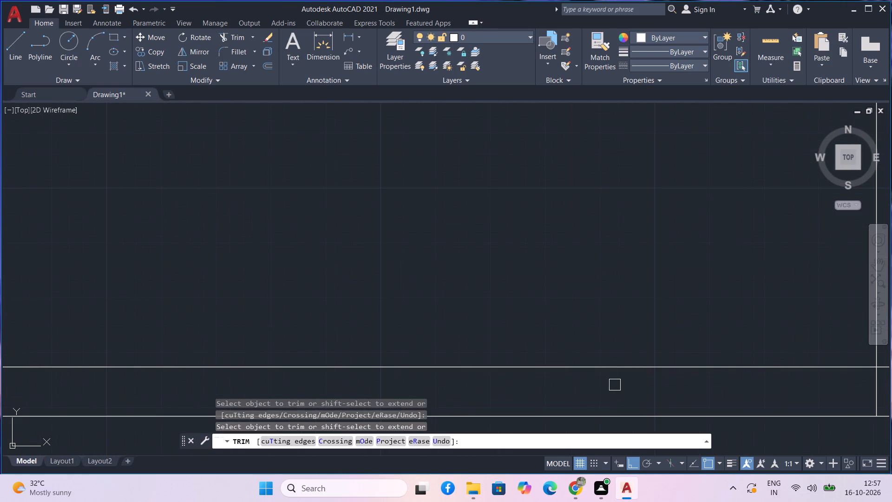
pyautogui.scroll(-2, 615, 385)
pyautogui.press('Escape')
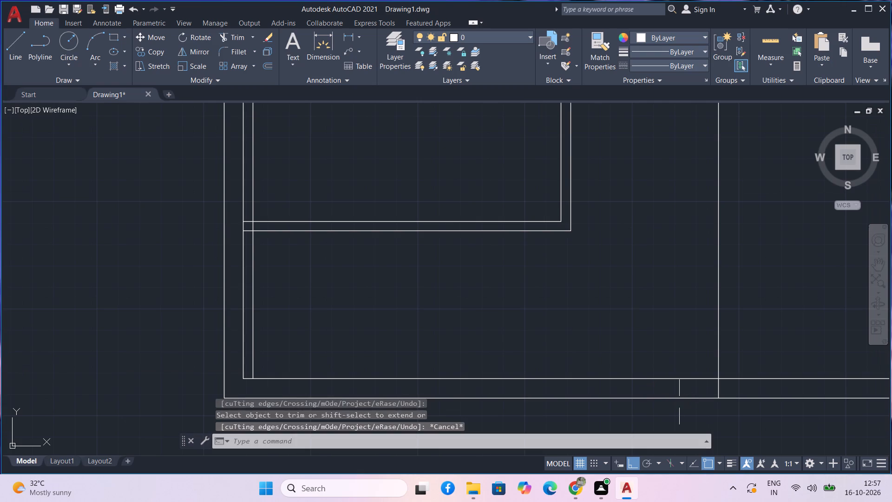
# Offset the 10' vertical line 1' to the left.
pyautogui.write('o')
pyautogui.press('space')
pyautogui.press('1')
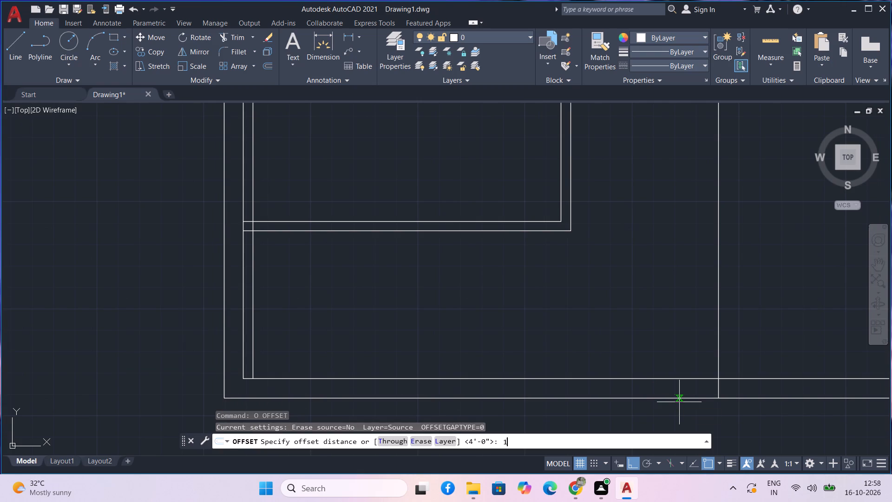
pyautogui.press('BackSpace')
pyautogui.write("1'")
pyautogui.press('Return')
pyautogui.click(719, 352)
pyautogui.click(690, 352)
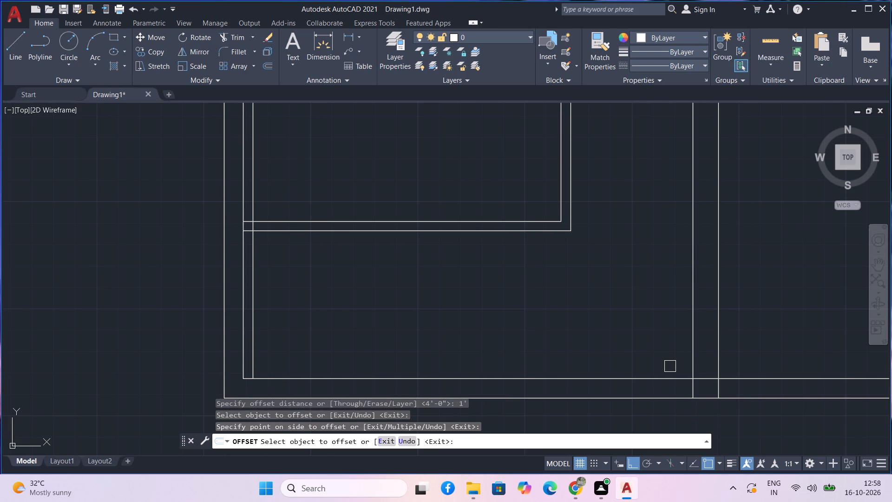
pyautogui.press('Escape')
# Offset the new 1' offset vertical line 4' to the left.
pyautogui.write('o')
pyautogui.press('space')
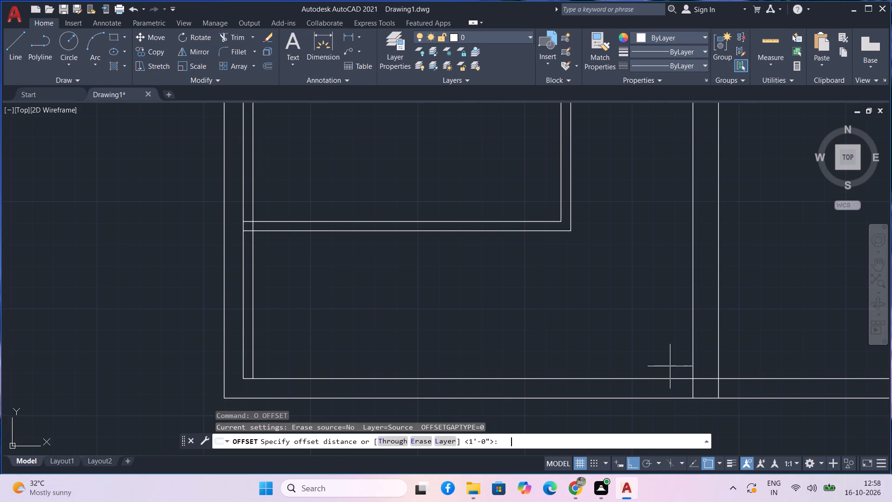
pyautogui.press('4')
pyautogui.press("'")
pyautogui.press('Return')
pyautogui.click(691, 358)
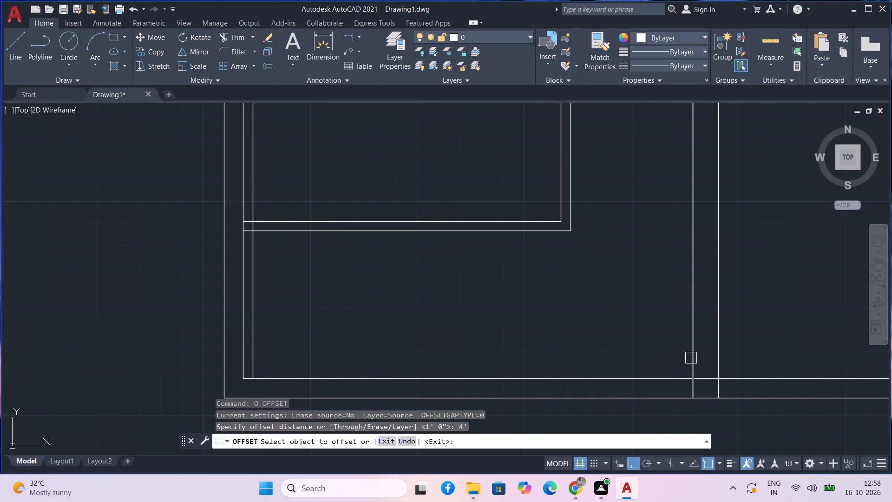
pyautogui.click(663, 357)
pyautogui.press('Escape')
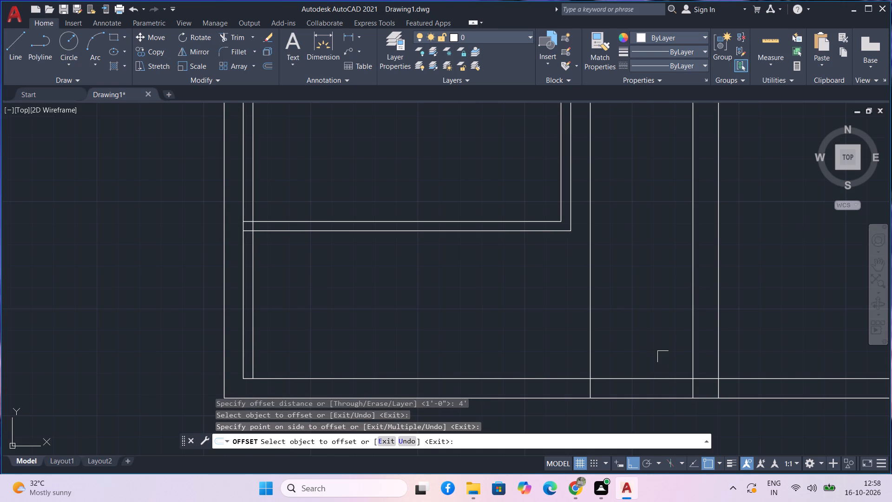
# Trim both offset lines above the bottom wall and cut the 4' opening through the wall between them.
pyautogui.write('tr')
pyautogui.press('space')
pyautogui.moveTo(580, 340); pyautogui.dragTo(594, 339)
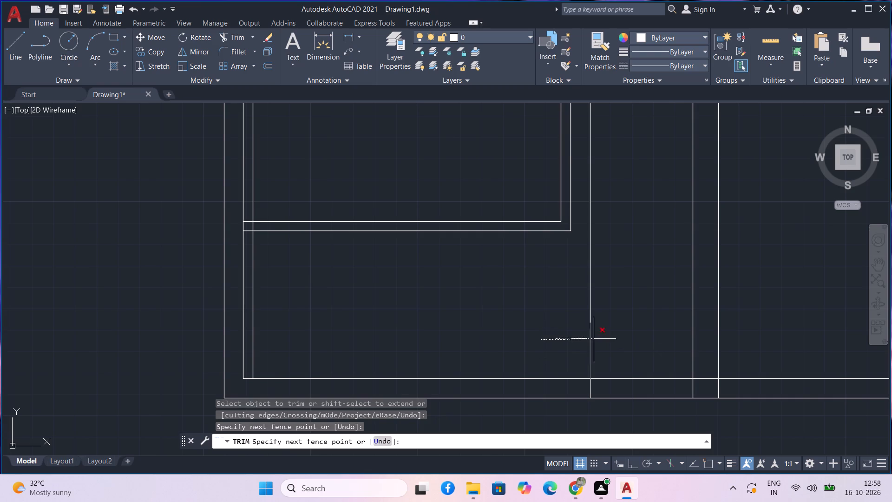
pyautogui.moveTo(594, 339); pyautogui.dragTo(605, 339)
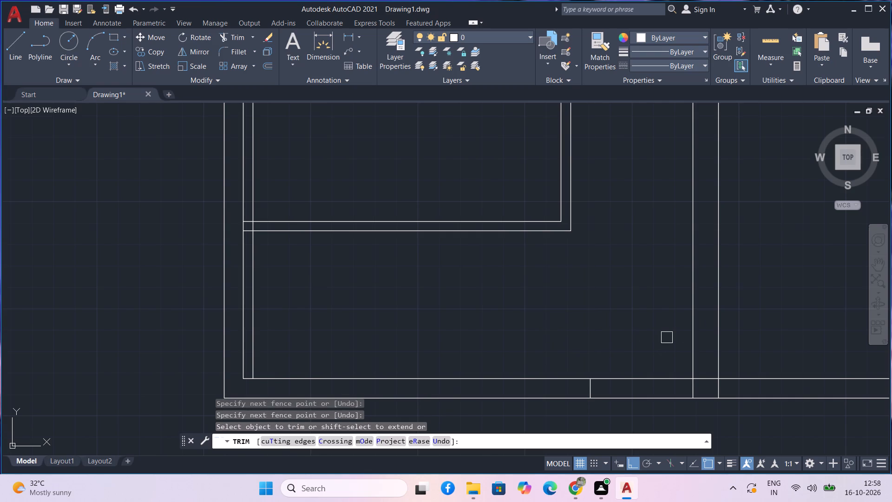
pyautogui.click(697, 340)
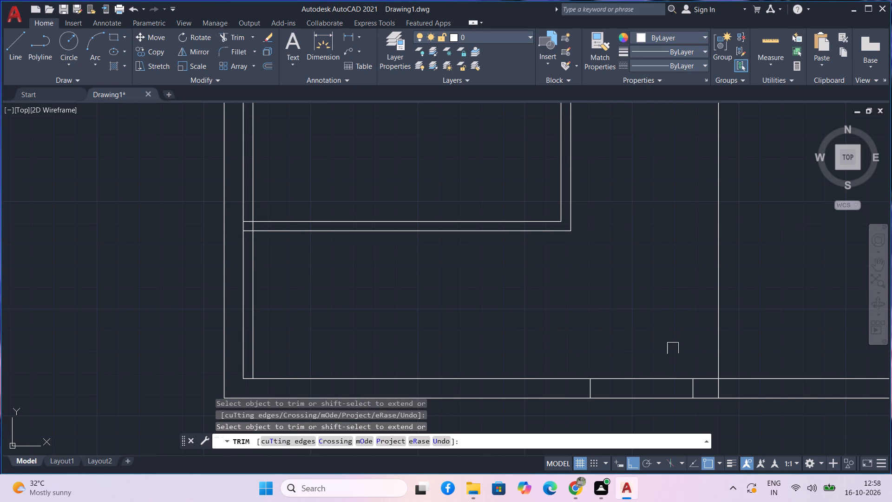
pyautogui.moveTo(673, 348); pyautogui.dragTo(649, 439)
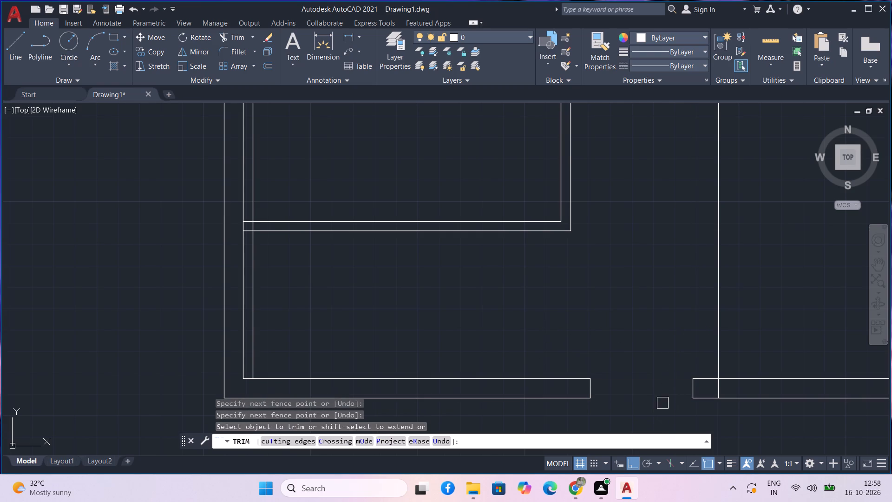
# Trim the piece of the 10' vertical line that lies inside the bottom wall.
pyautogui.moveTo(660, 403); pyautogui.dragTo(656, 379, button='middle')
pyautogui.scroll(2, 714, 369)
pyautogui.click(713, 365)
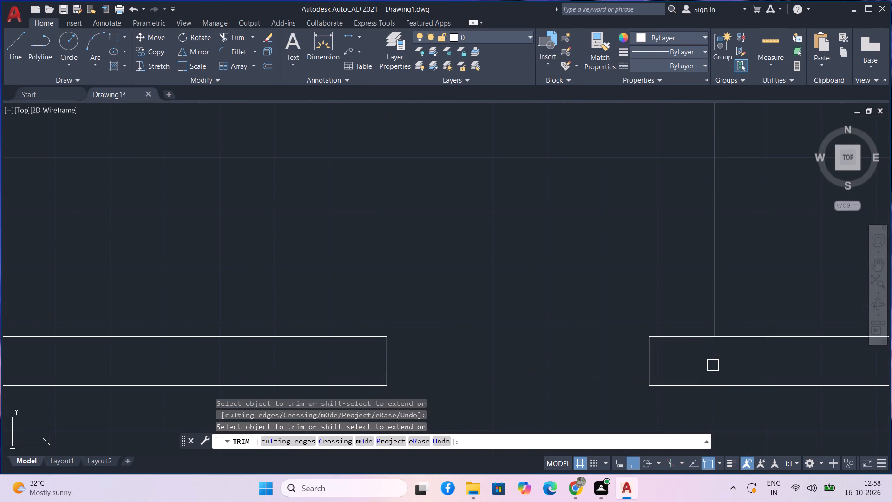
pyautogui.scroll(-3, 713, 357)
pyautogui.moveTo(664, 380); pyautogui.dragTo(672, 373, button='middle')
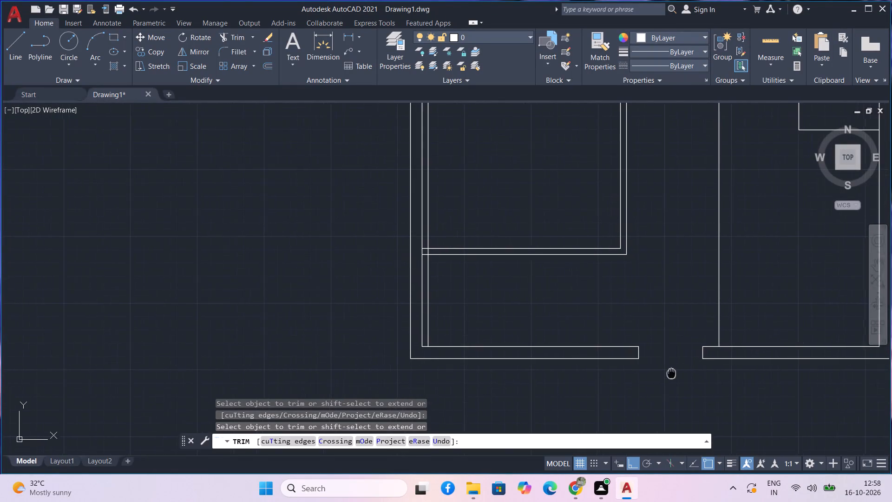
pyautogui.moveTo(672, 373); pyautogui.dragTo(704, 378, button='middle')
pyautogui.scroll(-1, 702, 358)
pyautogui.moveTo(702, 359); pyautogui.dragTo(702, 364, button='middle')
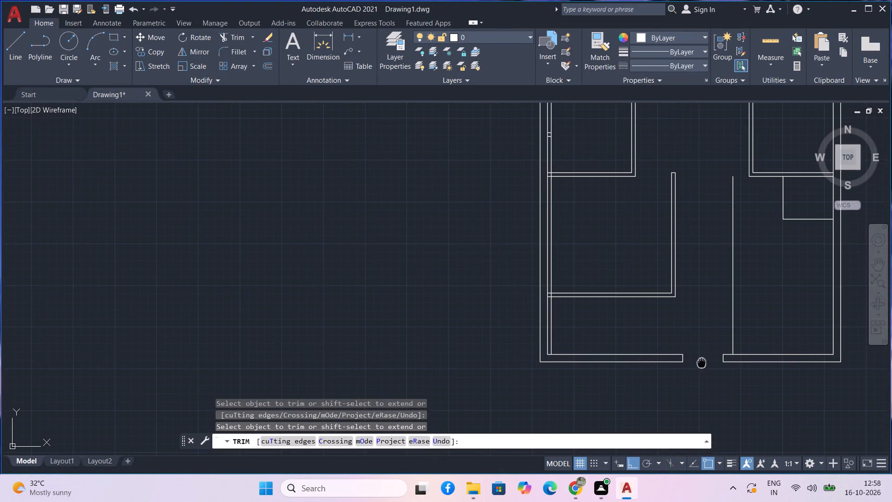
pyautogui.moveTo(702, 364); pyautogui.dragTo(704, 376, button='middle')
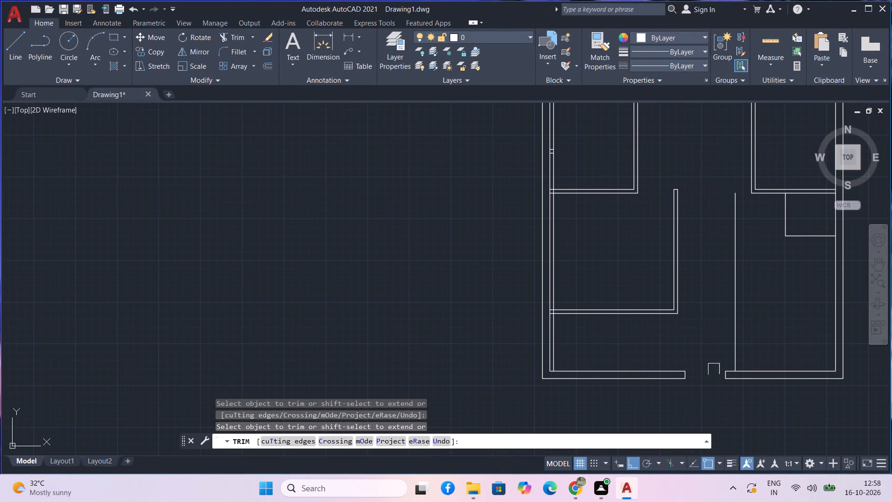
pyautogui.press('Escape')
# Offset the 10' vertical line 4.5" to the right as a partition wall.
pyautogui.write('o 4.5')
pyautogui.press('Return')
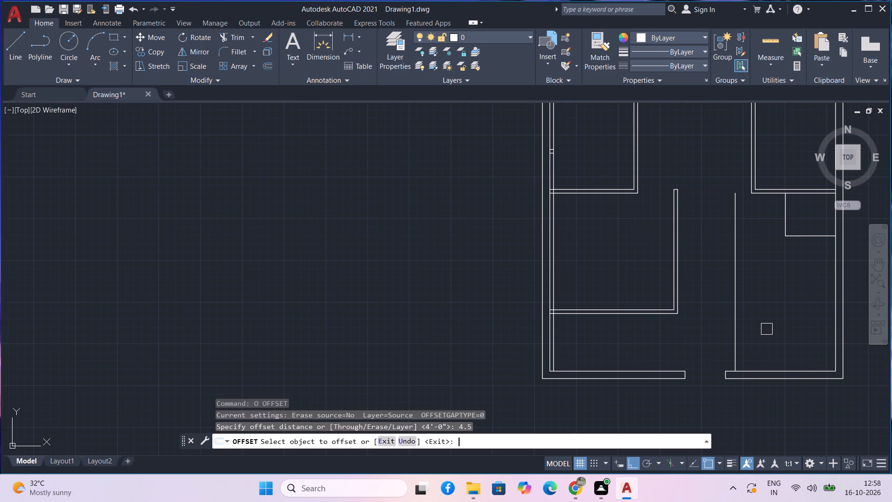
pyautogui.click(738, 336)
pyautogui.click(751, 334)
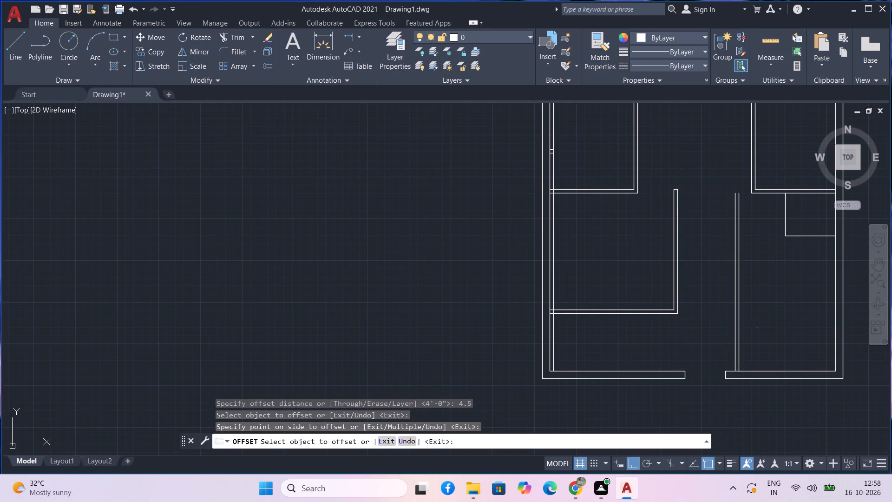
# Offset the vertical and bottom lines of the small room under the right middle room 4.5" outward.
pyautogui.moveTo(776, 268); pyautogui.dragTo(702, 428, button='middle')
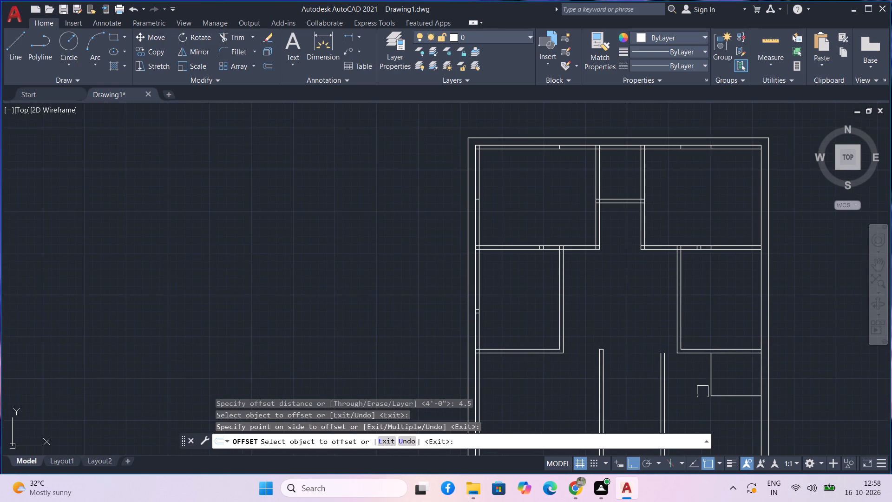
pyautogui.scroll(2, 702, 390)
pyautogui.moveTo(702, 390); pyautogui.dragTo(654, 378, button='middle')
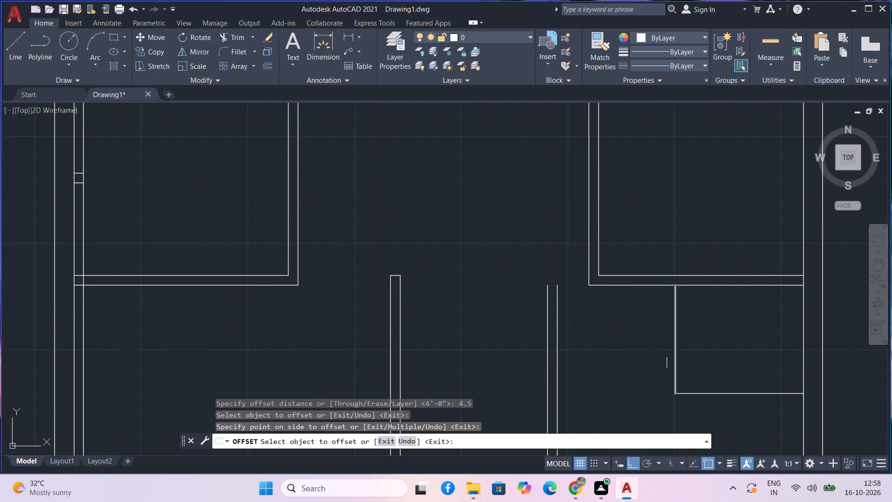
pyautogui.click(673, 362)
pyautogui.click(656, 365)
pyautogui.click(741, 396)
pyautogui.click(742, 408)
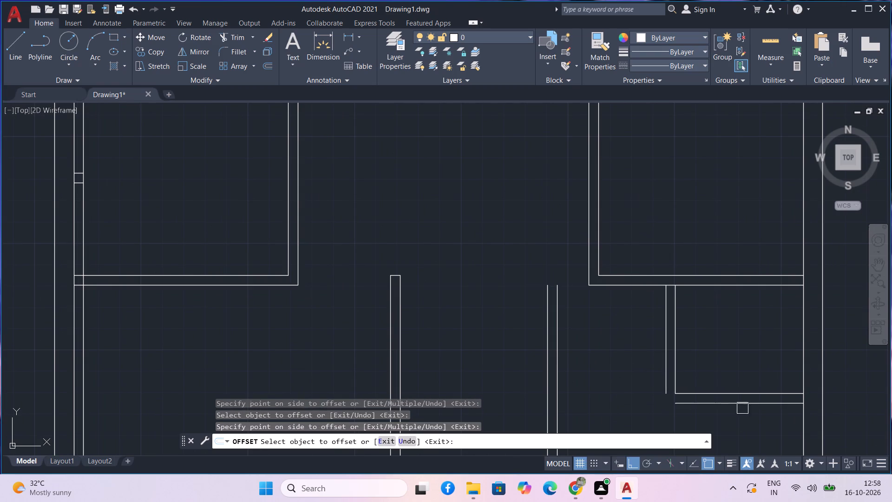
pyautogui.press('Escape')
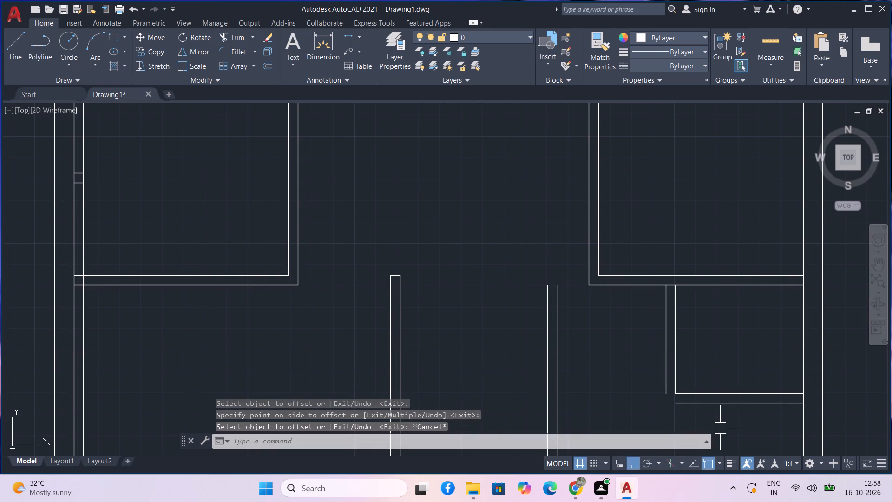
# Fillet the small room's two outer wall lines into a sharp corner with zero radius.
pyautogui.write('f')
pyautogui.press('space')
pyautogui.click(684, 408)
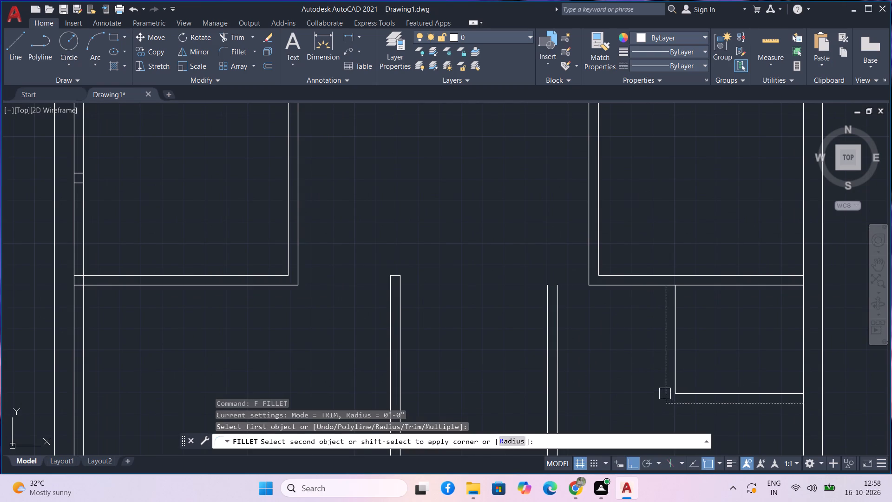
pyautogui.click(665, 394)
pyautogui.press('space')
pyautogui.scroll(-1, 676, 432)
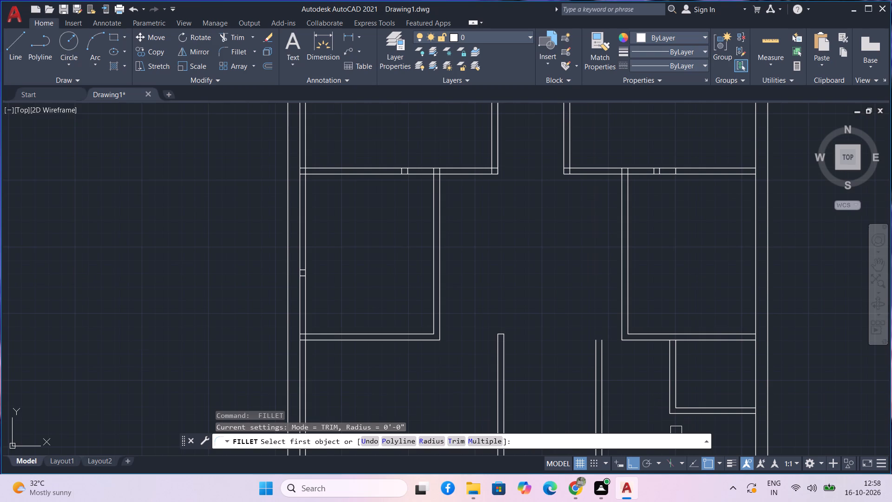
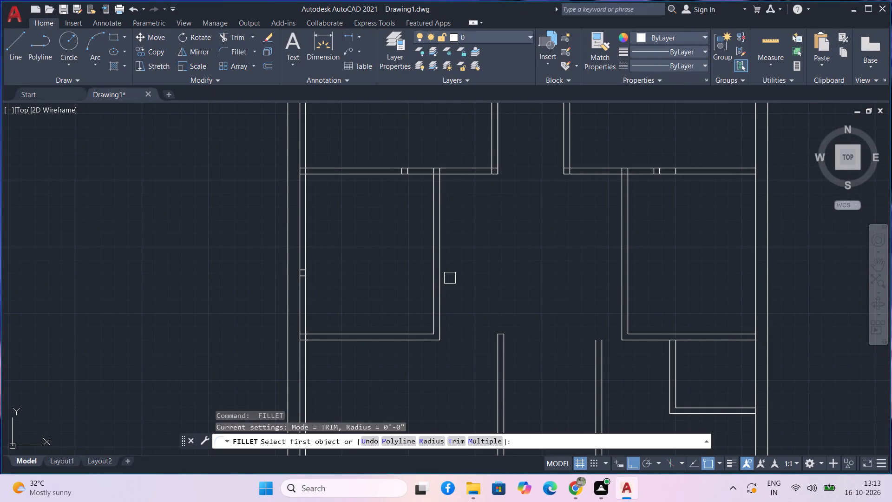
# Close the open top end of the 10' partition wall with a short line joining its two vertical lines.
pyautogui.scroll(-3, 450, 278)
pyautogui.moveTo(450, 278); pyautogui.dragTo(469, 264, button='middle')
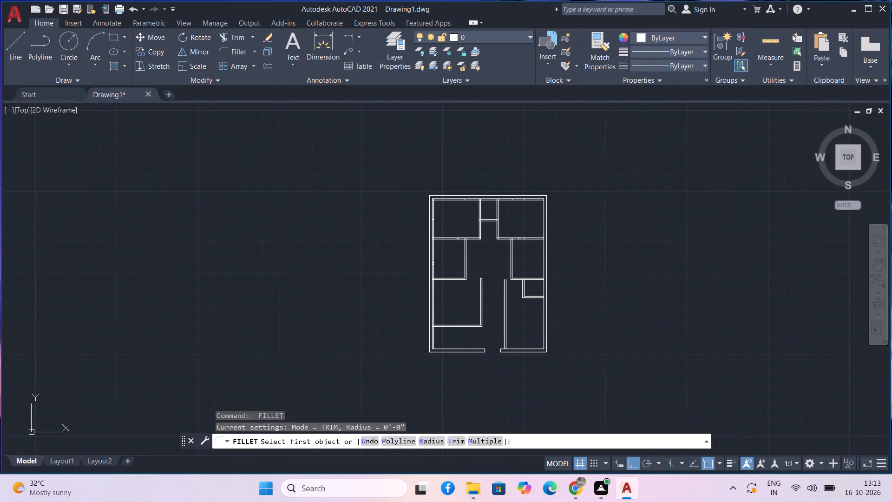
pyautogui.scroll(2, 468, 264)
pyautogui.scroll(2, 514, 265)
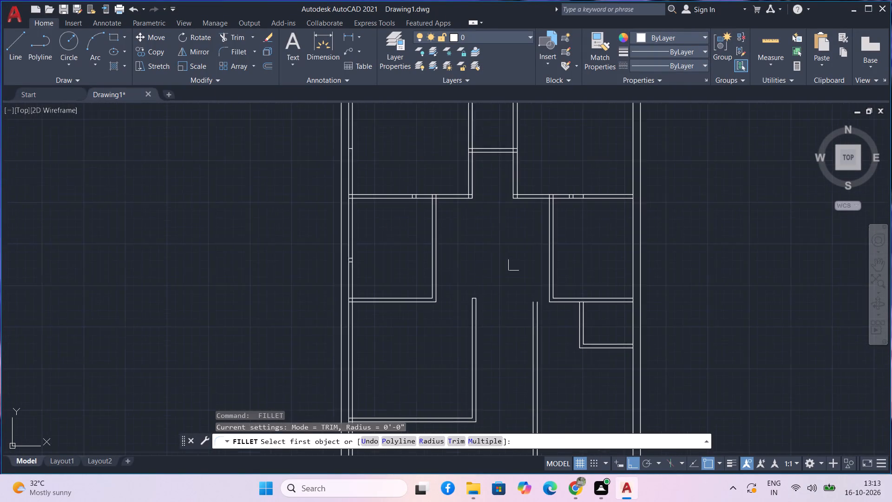
pyautogui.moveTo(512, 267); pyautogui.dragTo(466, 233, button='middle')
pyautogui.scroll(1, 471, 268)
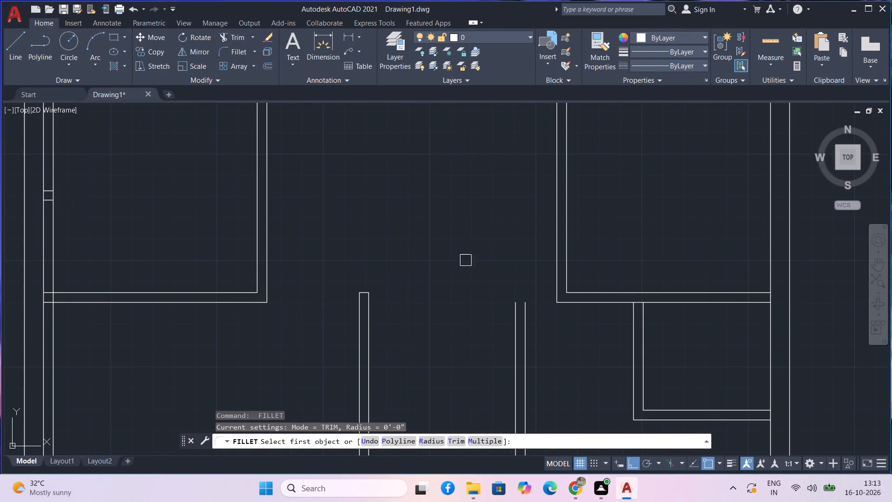
pyautogui.moveTo(464, 276); pyautogui.dragTo(466, 171, button='middle')
pyautogui.scroll(-2, 477, 284)
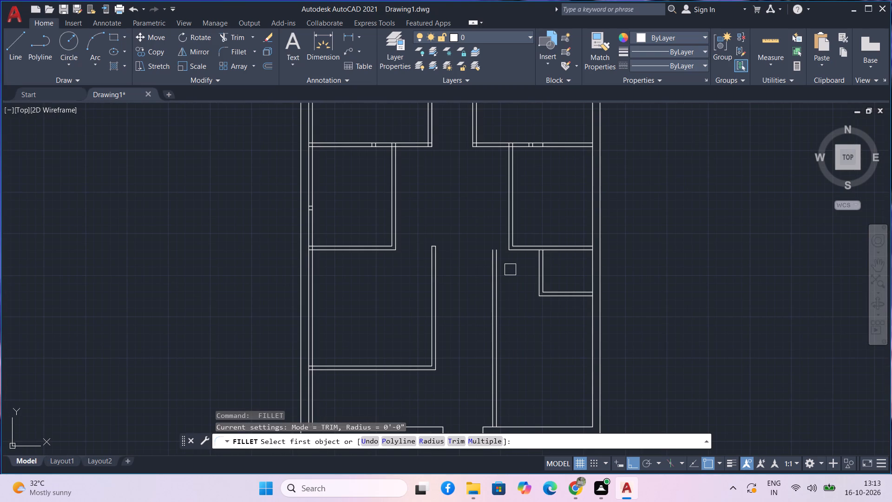
pyautogui.write('l')
pyautogui.press('space')
pyautogui.press('Escape')
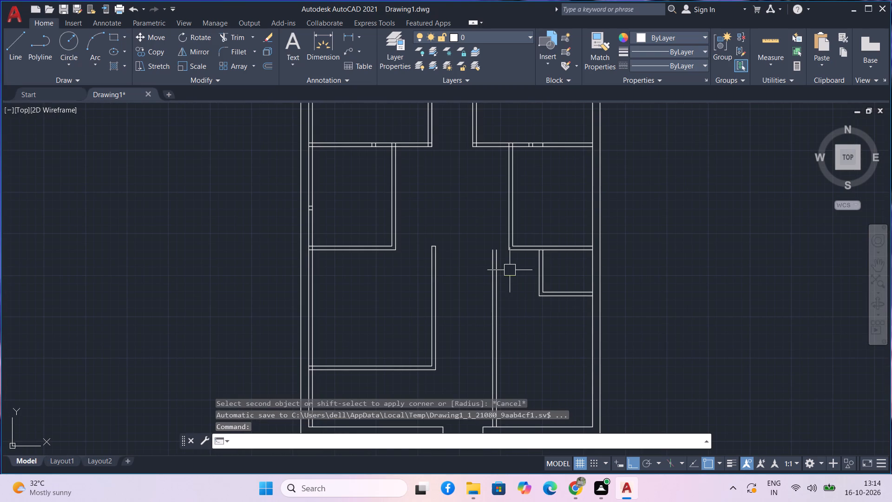
pyautogui.write('l')
pyautogui.press('space')
pyautogui.scroll(5, 496, 251)
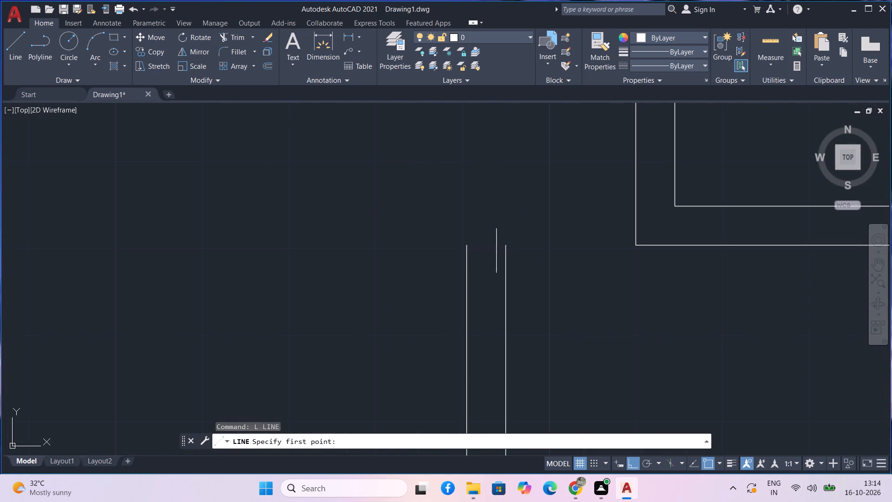
pyautogui.click(469, 248)
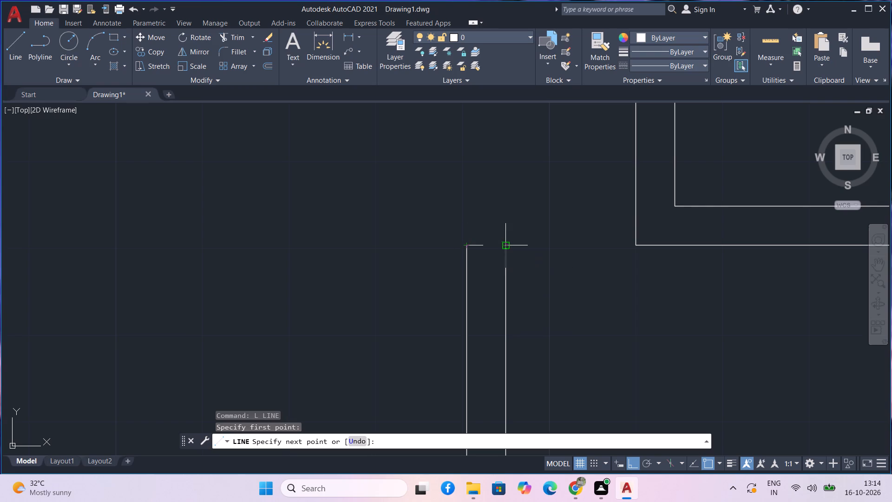
pyautogui.click(506, 246)
pyautogui.press('space')
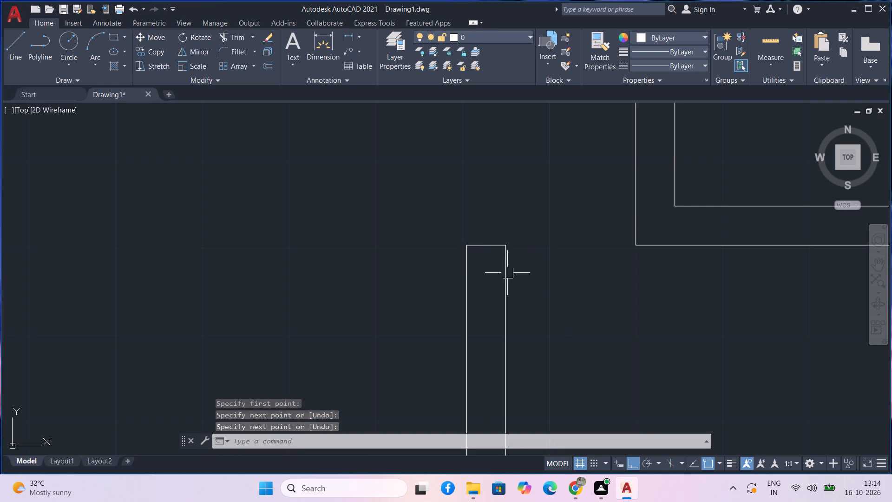
# Trim the piece of the right middle room's lower wall line that lies between the small room's two vertical wall lines.
pyautogui.scroll(-2, 515, 311)
pyautogui.scroll(-1, 562, 332)
pyautogui.moveTo(563, 341); pyautogui.dragTo(553, 310, button='middle')
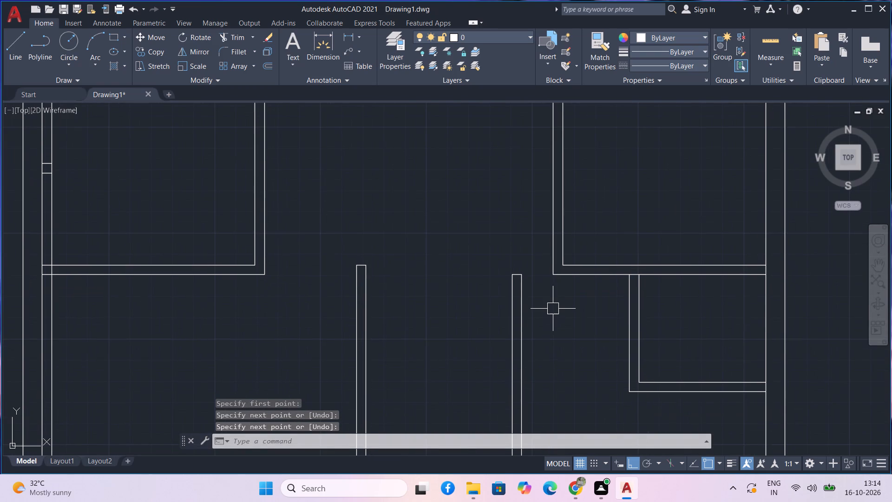
pyautogui.write('tr')
pyautogui.press('space')
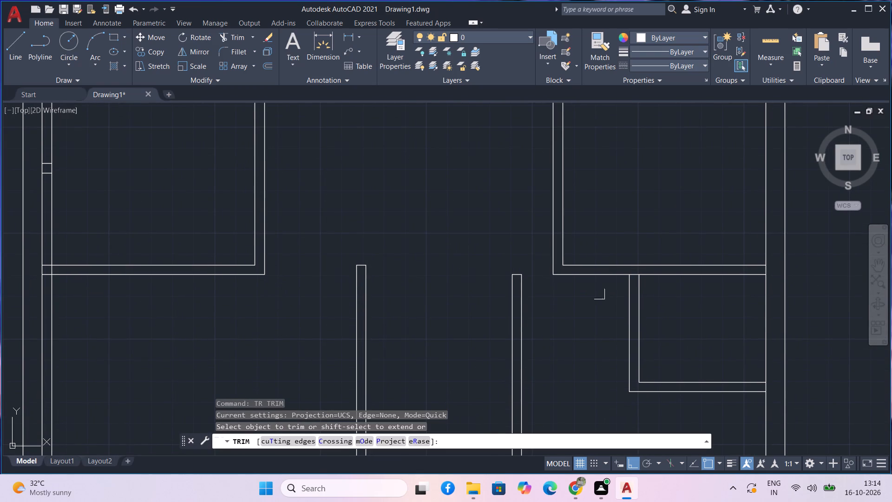
pyautogui.scroll(2, 621, 282)
pyautogui.click(653, 261)
pyautogui.scroll(-1, 656, 299)
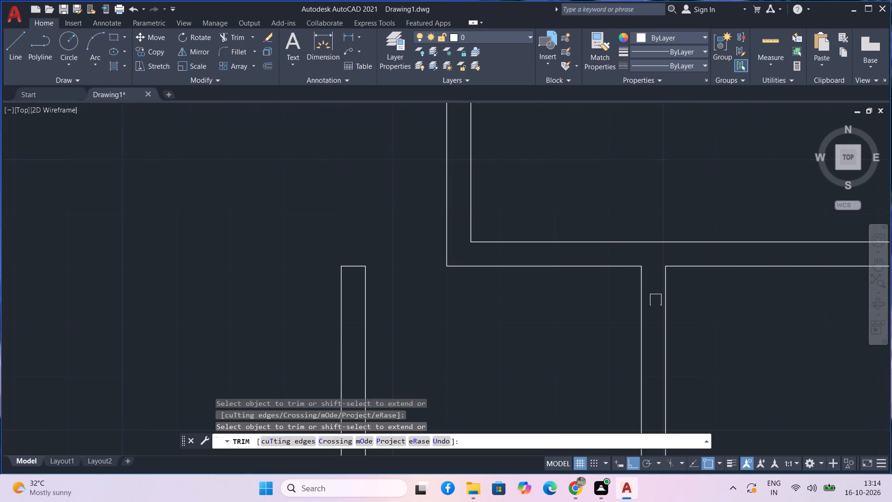
pyautogui.scroll(-2, 656, 300)
pyautogui.scroll(-1, 691, 339)
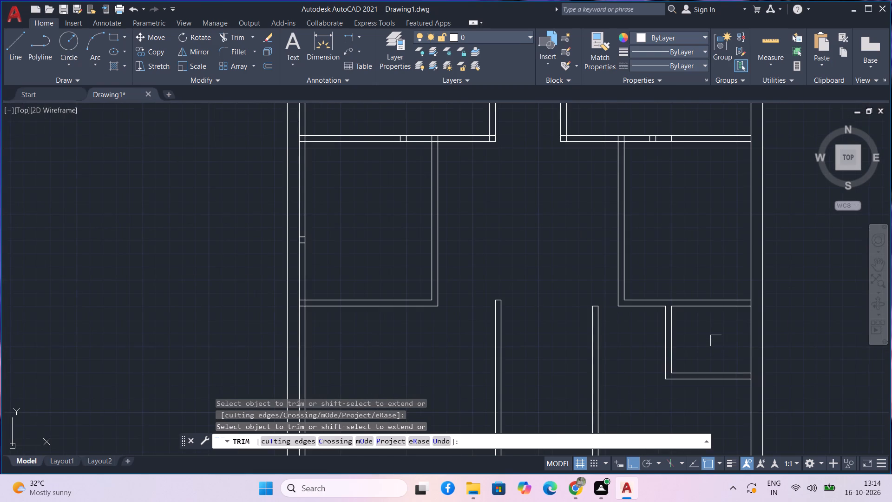
pyautogui.press('Escape')
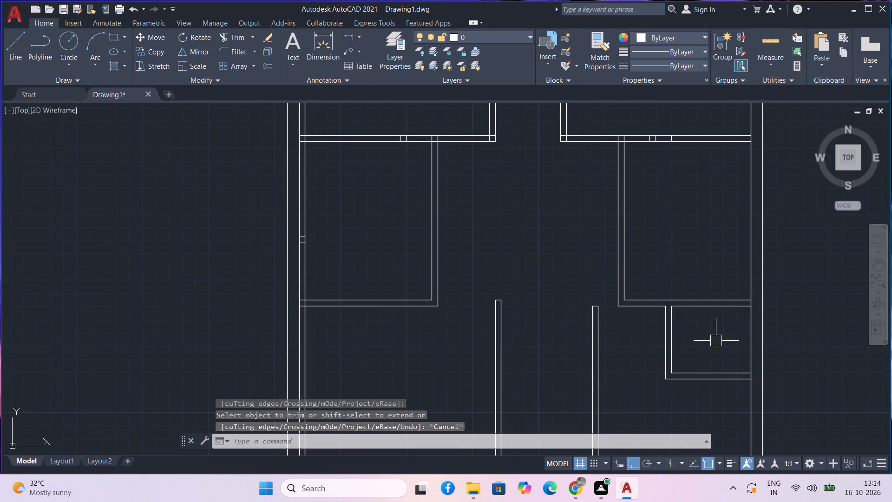
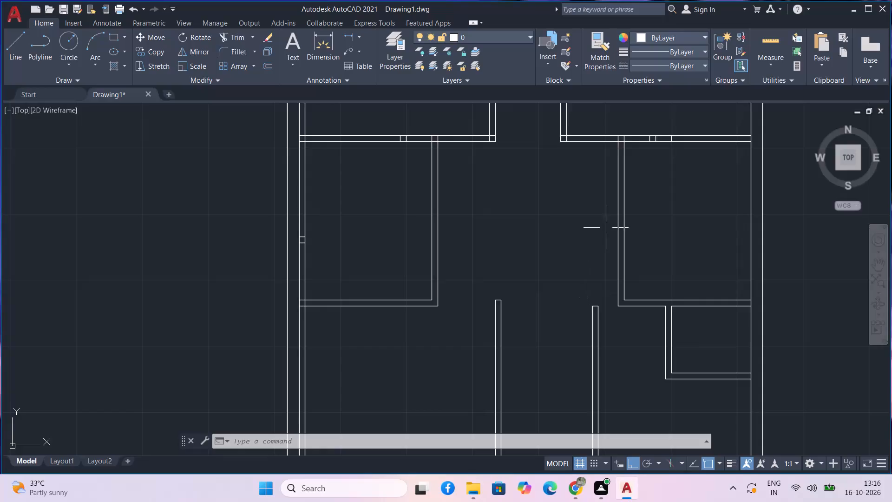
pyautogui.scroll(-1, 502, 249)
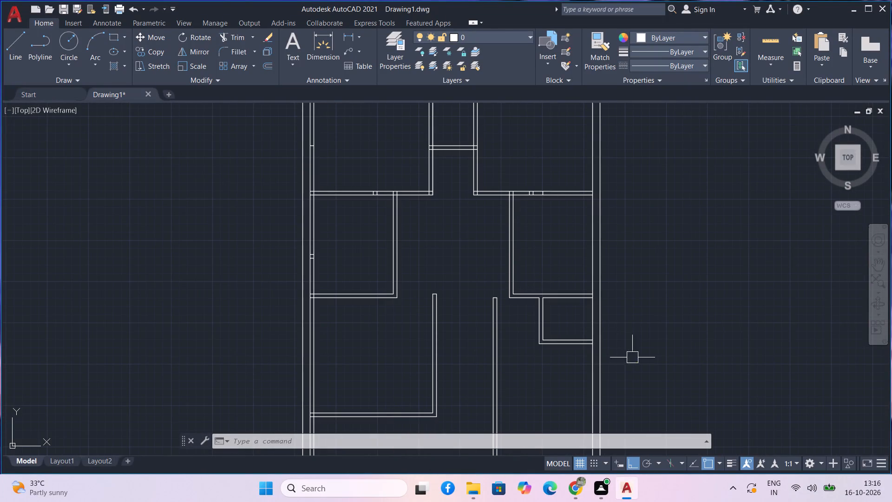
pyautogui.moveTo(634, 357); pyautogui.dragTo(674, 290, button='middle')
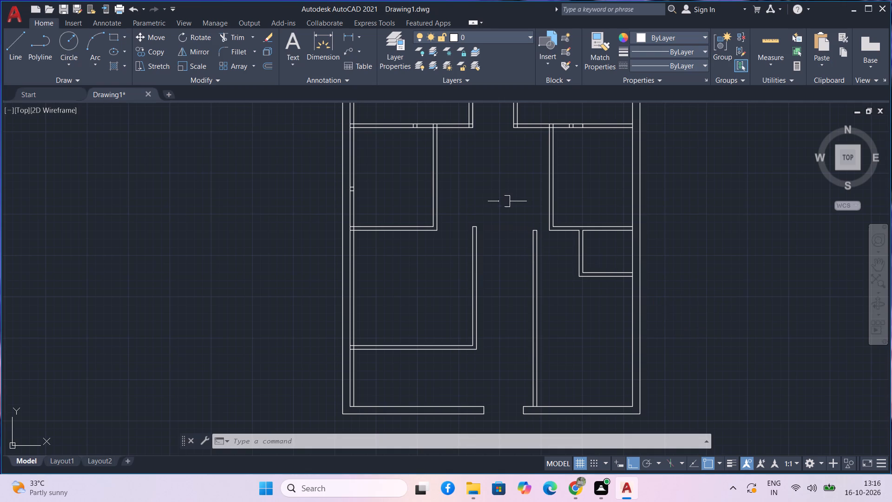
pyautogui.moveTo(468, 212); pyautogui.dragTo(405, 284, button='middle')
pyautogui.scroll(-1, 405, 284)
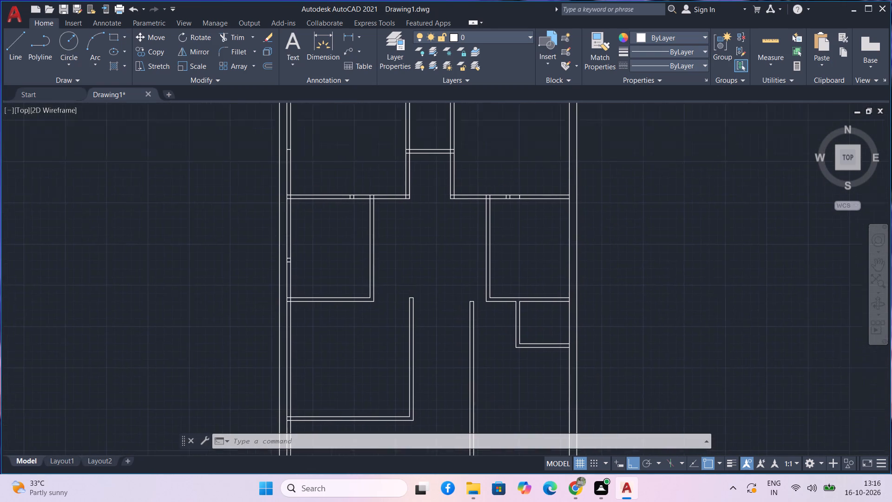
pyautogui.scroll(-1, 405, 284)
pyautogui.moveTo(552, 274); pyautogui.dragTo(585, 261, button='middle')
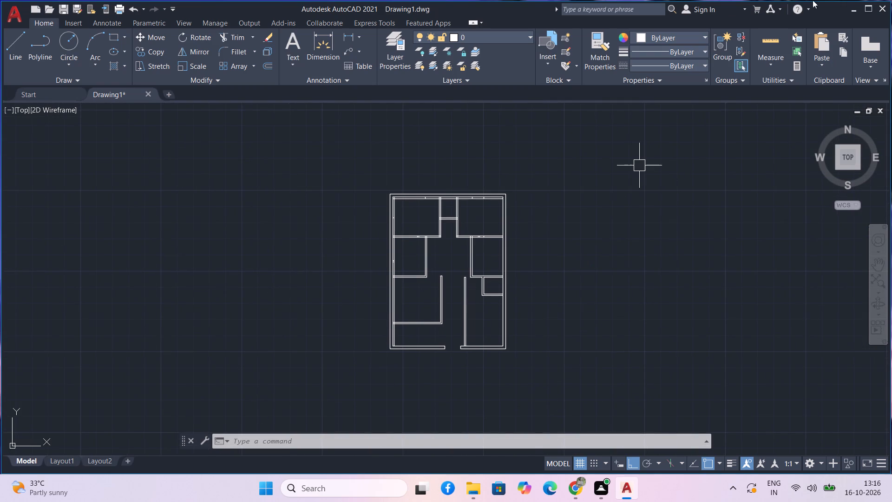
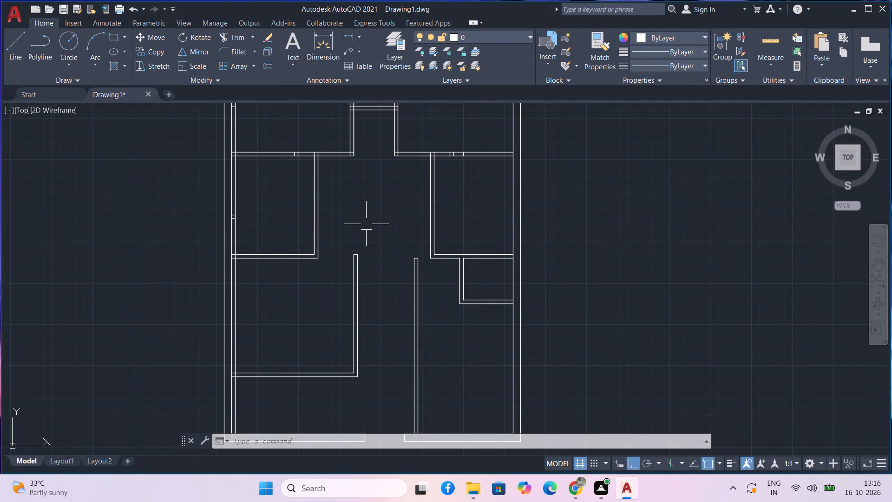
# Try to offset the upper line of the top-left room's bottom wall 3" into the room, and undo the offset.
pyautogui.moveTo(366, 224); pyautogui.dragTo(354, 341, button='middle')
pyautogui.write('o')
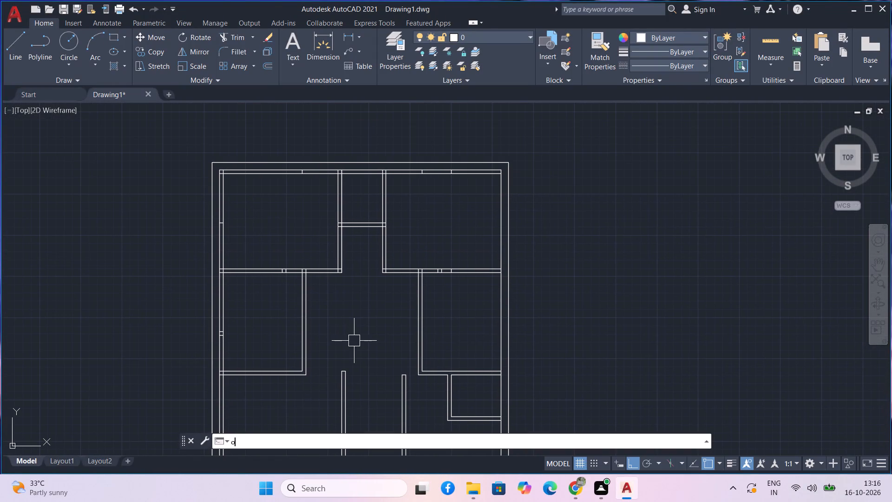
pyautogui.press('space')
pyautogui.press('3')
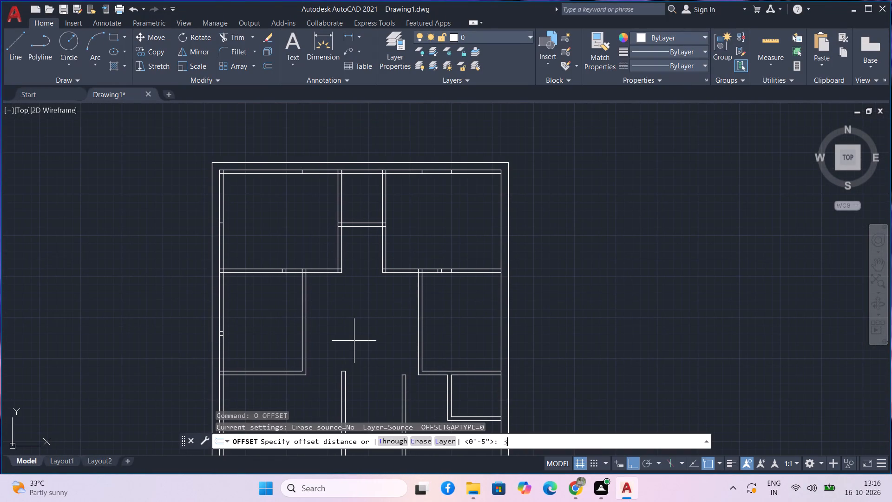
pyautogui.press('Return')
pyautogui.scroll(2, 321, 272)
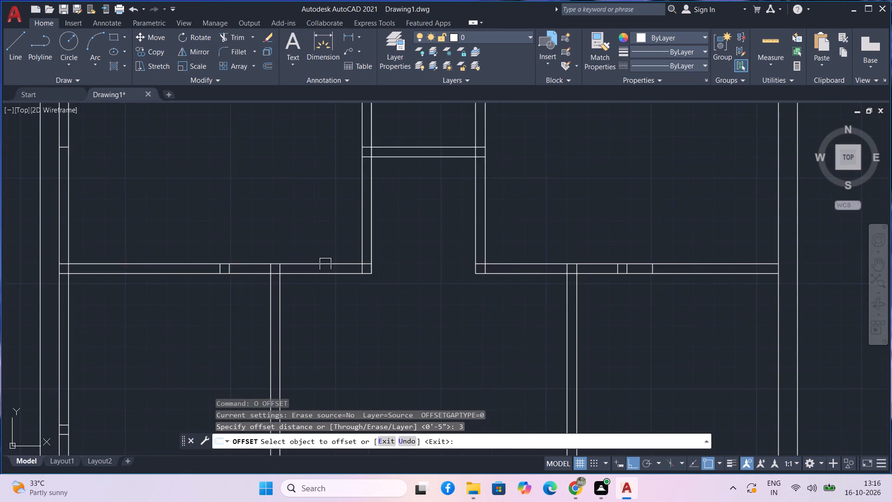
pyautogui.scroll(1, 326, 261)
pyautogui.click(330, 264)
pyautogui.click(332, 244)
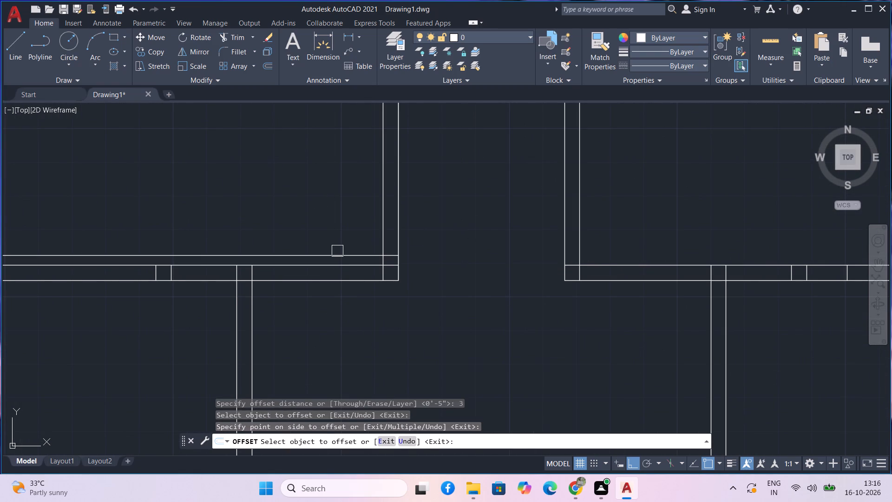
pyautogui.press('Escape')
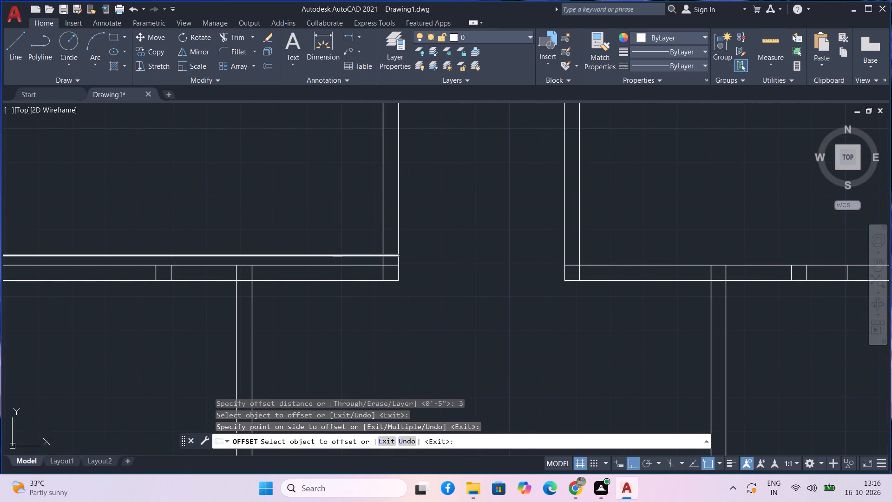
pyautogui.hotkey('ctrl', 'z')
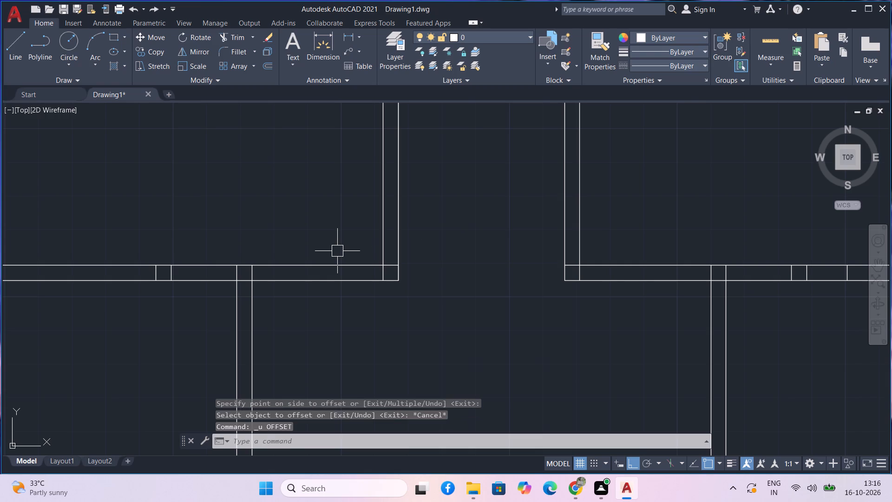
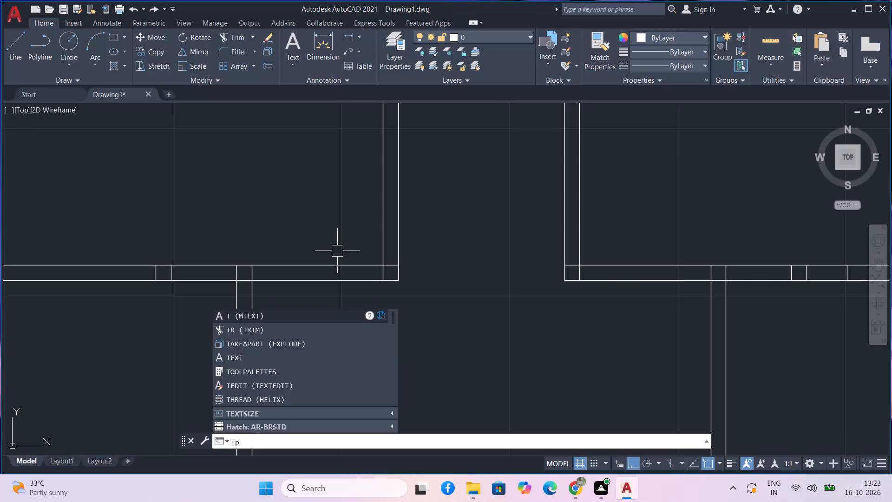
# Insert a Door - Imperial block from the tool palettes near the top-left room's lower-right corner and close the palettes.
pyautogui.press('space')
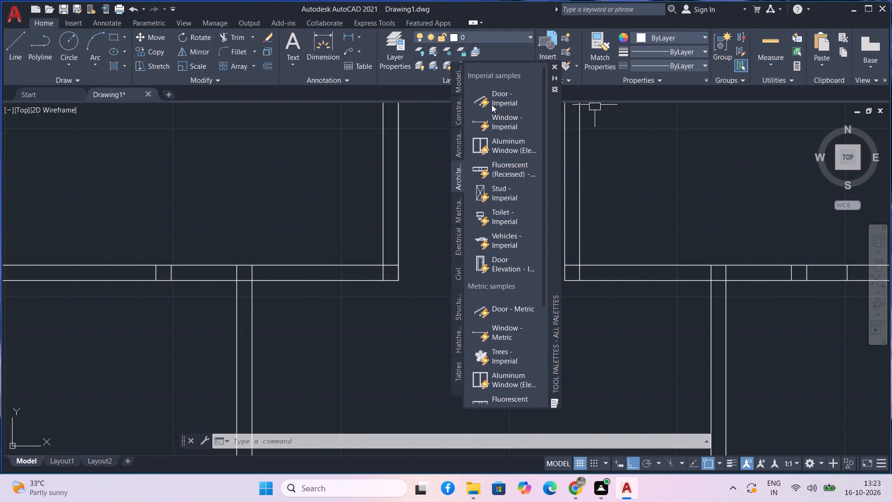
pyautogui.moveTo(493, 100); pyautogui.dragTo(281, 225)
pyautogui.scroll(-9, 282, 225)
pyautogui.moveTo(280, 226); pyautogui.dragTo(178, 207)
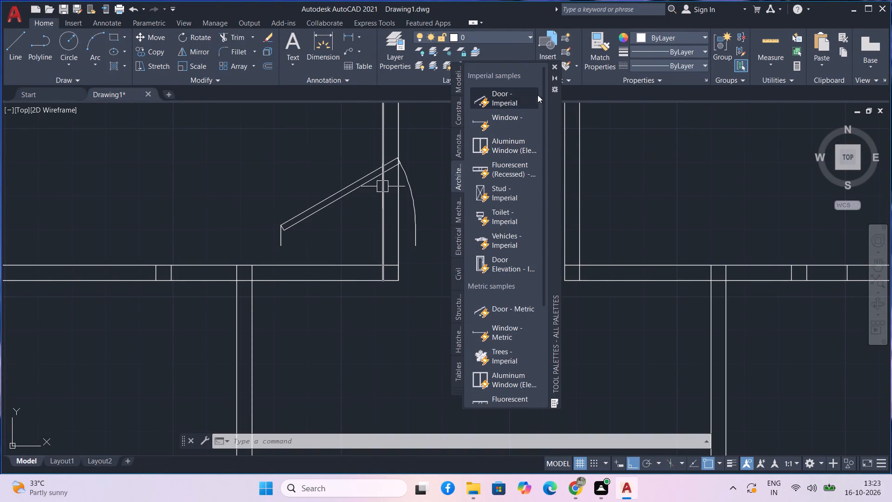
pyautogui.click(552, 66)
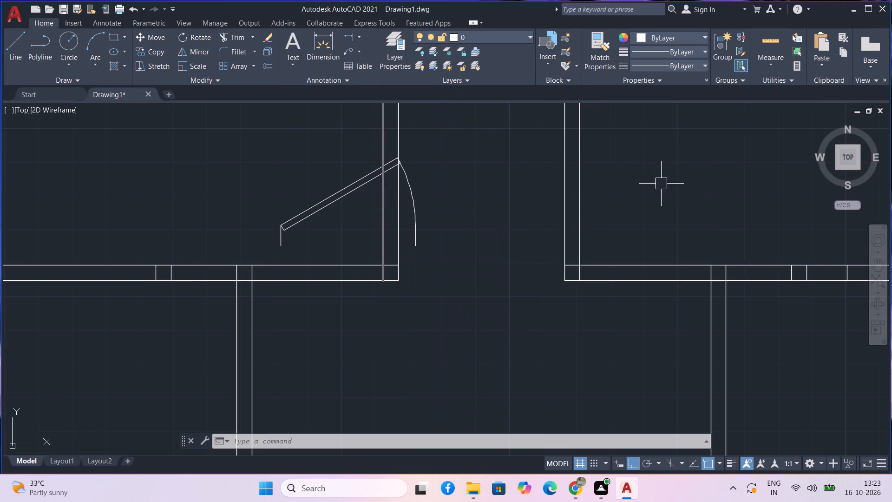
# Move the door block horizontally out of the top-left room into the empty area left of the plan, and turn Ortho off.
pyautogui.scroll(-4, 664, 190)
pyautogui.click(586, 195)
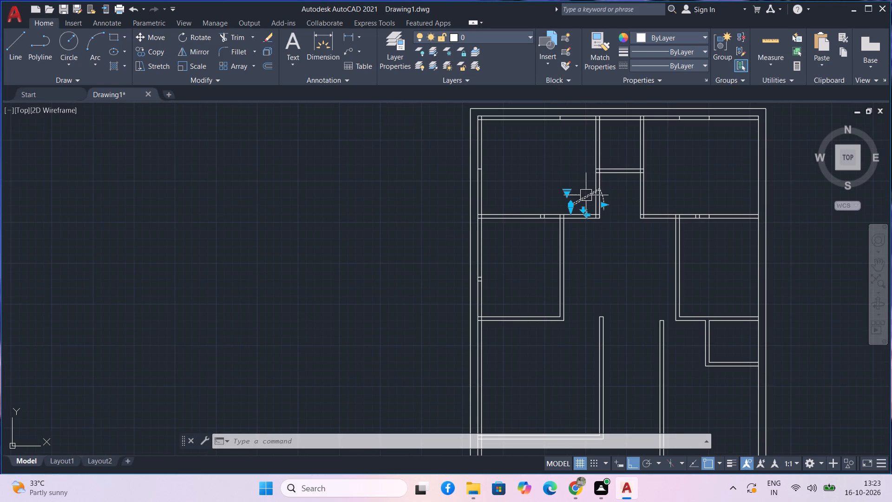
pyautogui.write('m')
pyautogui.press('space')
pyautogui.click(585, 195)
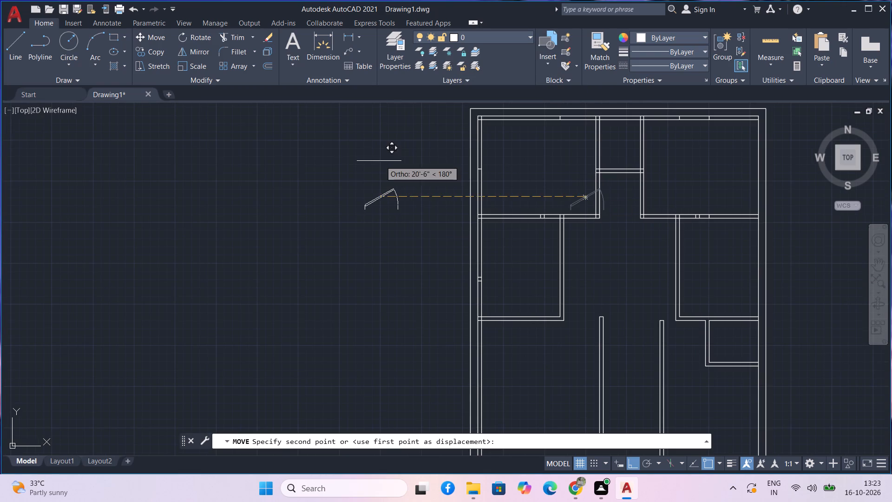
pyautogui.click(377, 162)
pyautogui.press('F8')
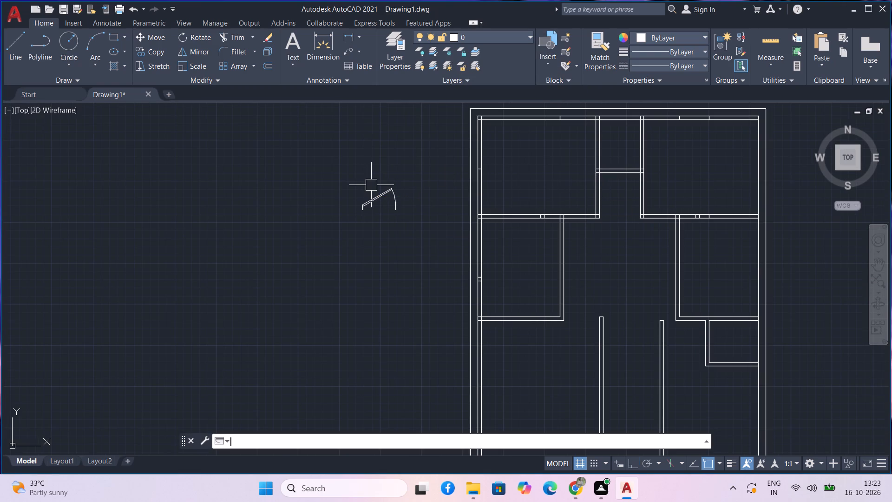
pyautogui.moveTo(383, 218); pyautogui.dragTo(384, 203)
pyautogui.click(366, 173)
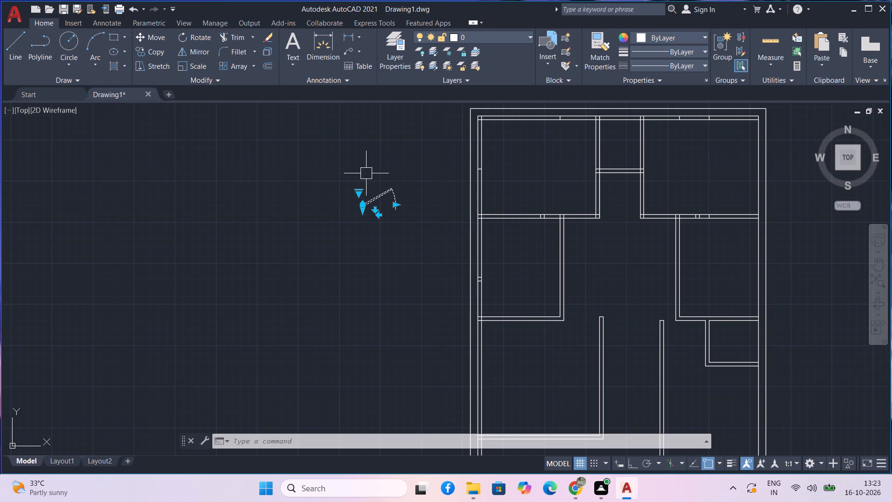
pyautogui.press('Escape')
# Draw a 3' horizontal line starting at the lower end of the door block's left jamb, with Ortho on.
pyautogui.write('l')
pyautogui.press('space')
pyautogui.scroll(5, 412, 158)
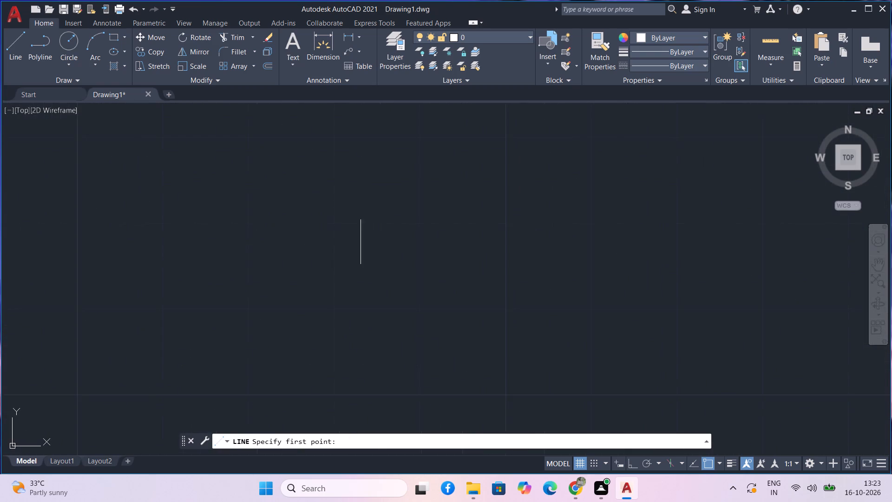
pyautogui.scroll(-5, 300, 320)
pyautogui.scroll(-1, 282, 364)
pyautogui.moveTo(279, 362); pyautogui.dragTo(278, 284, button='middle')
pyautogui.scroll(4, 278, 284)
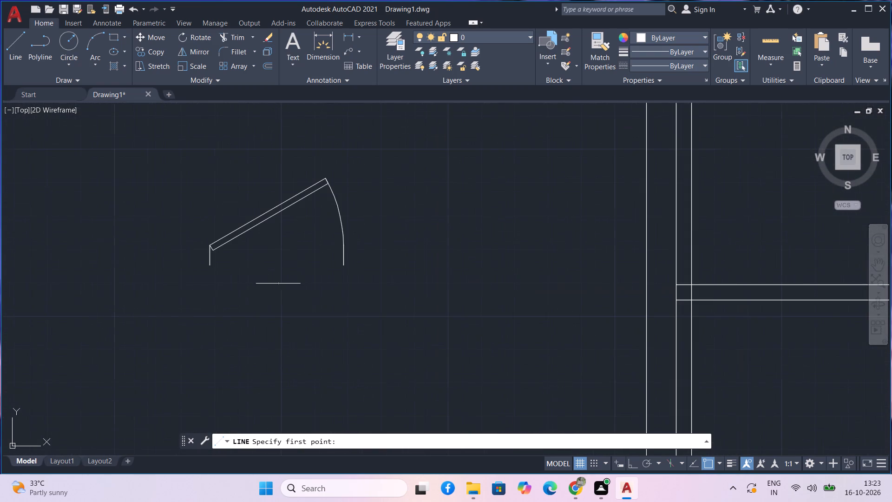
pyautogui.click(211, 271)
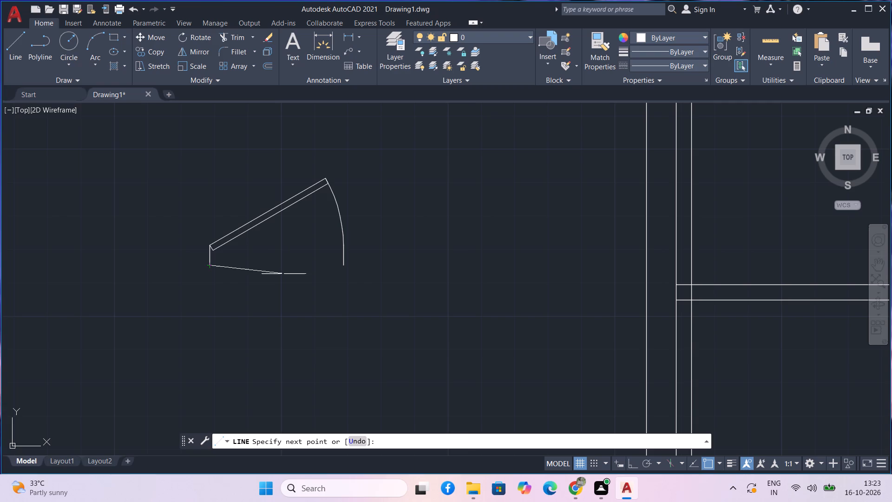
pyautogui.press('F8')
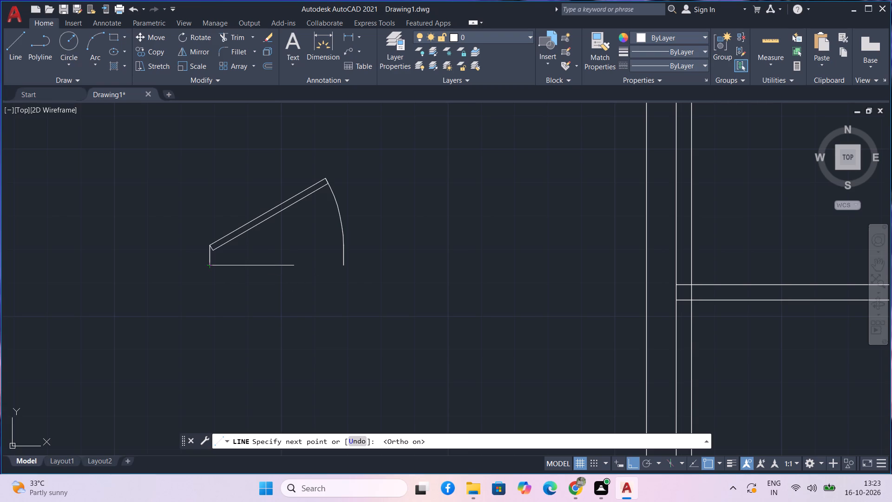
pyautogui.write("3'")
pyautogui.press('Return')
pyautogui.press('space')
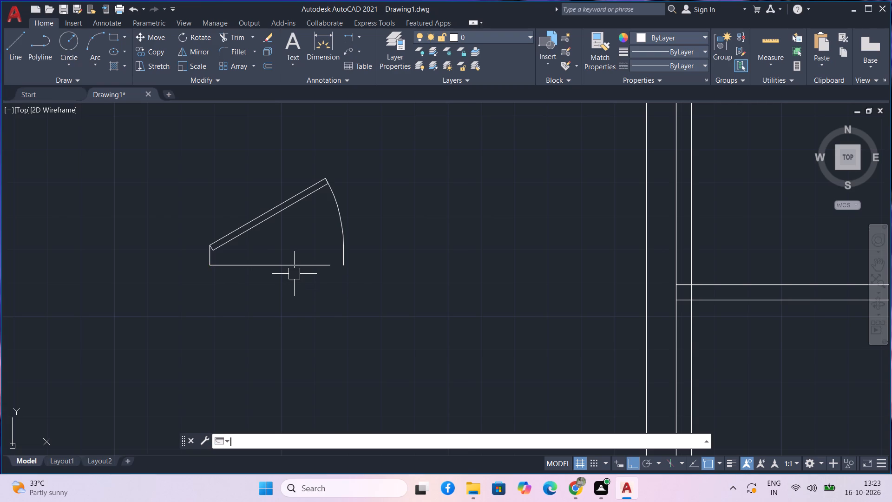
# Scale the door block from its lower-left corner so its width matches the 3' line.
pyautogui.click(260, 218)
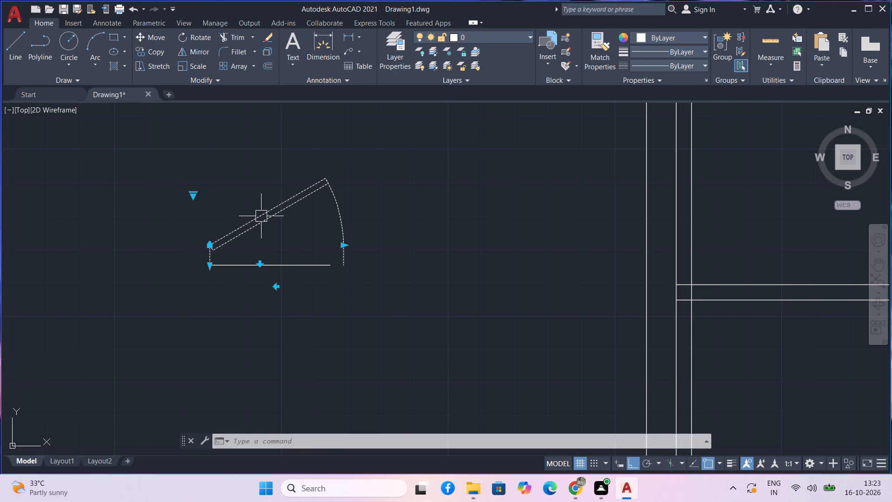
pyautogui.write('sc')
pyautogui.press('space')
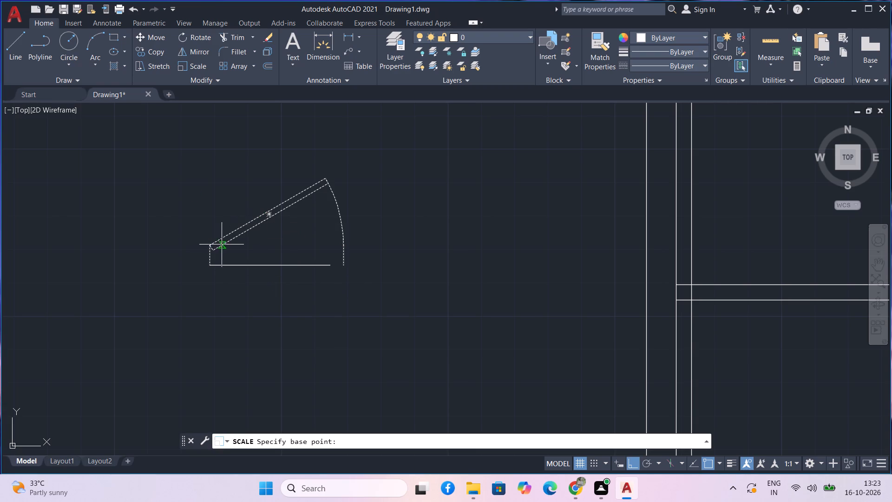
pyautogui.scroll(5, 213, 267)
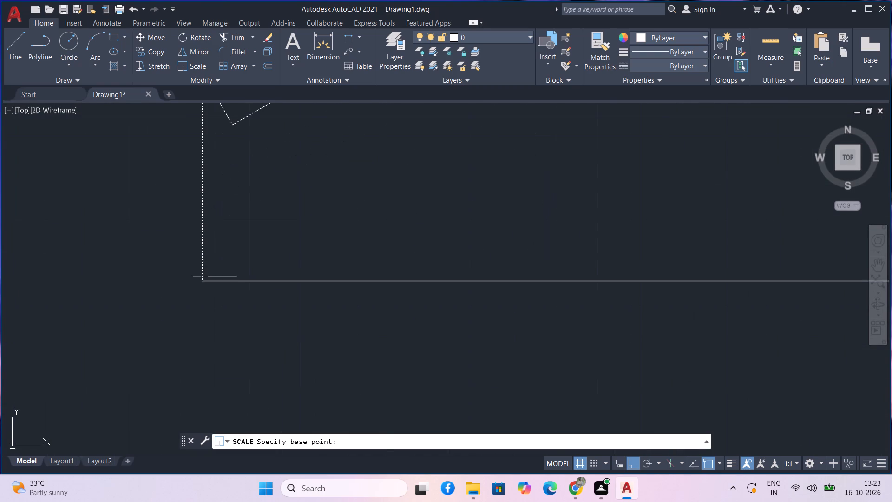
pyautogui.click(200, 279)
pyautogui.scroll(-3, 286, 291)
pyautogui.scroll(-2, 385, 299)
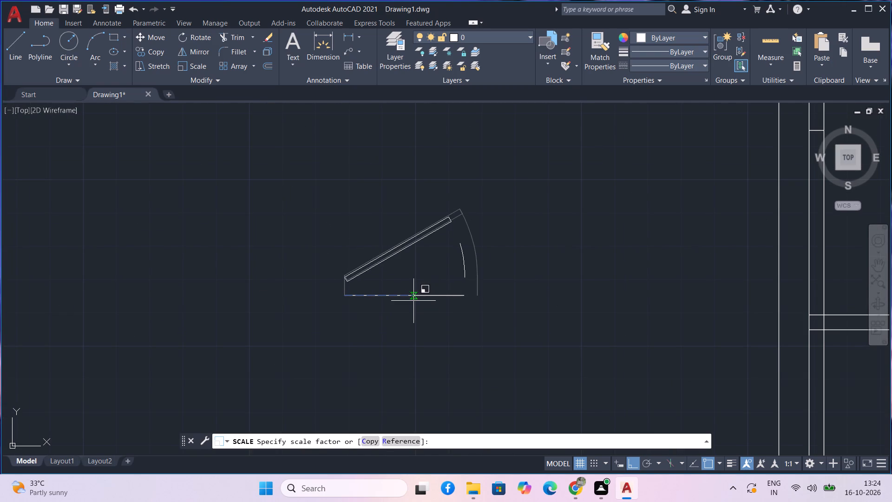
pyautogui.scroll(4, 414, 299)
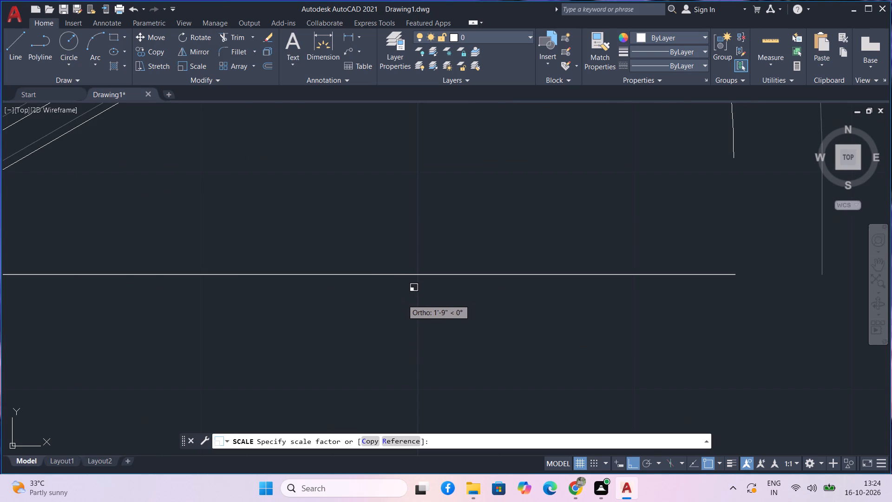
pyautogui.click(402, 299)
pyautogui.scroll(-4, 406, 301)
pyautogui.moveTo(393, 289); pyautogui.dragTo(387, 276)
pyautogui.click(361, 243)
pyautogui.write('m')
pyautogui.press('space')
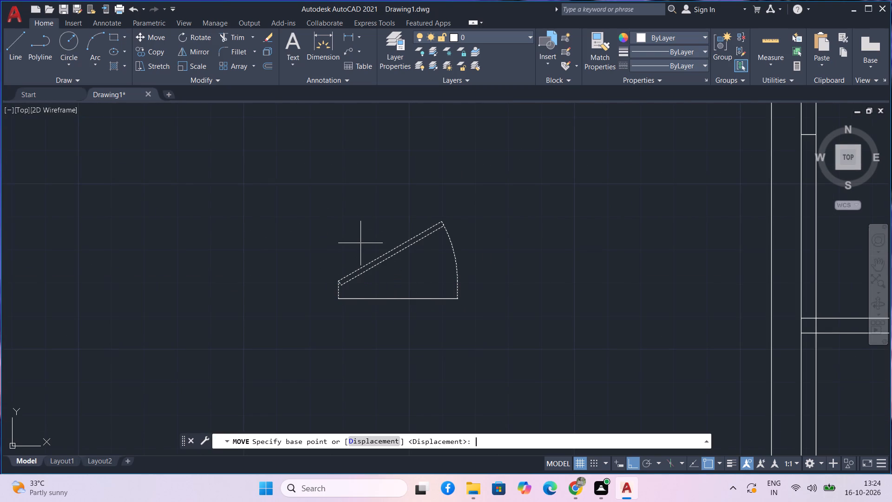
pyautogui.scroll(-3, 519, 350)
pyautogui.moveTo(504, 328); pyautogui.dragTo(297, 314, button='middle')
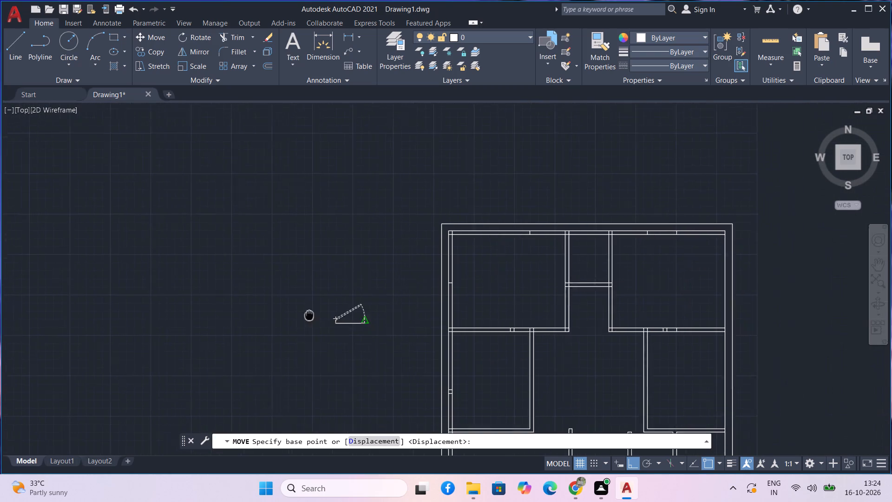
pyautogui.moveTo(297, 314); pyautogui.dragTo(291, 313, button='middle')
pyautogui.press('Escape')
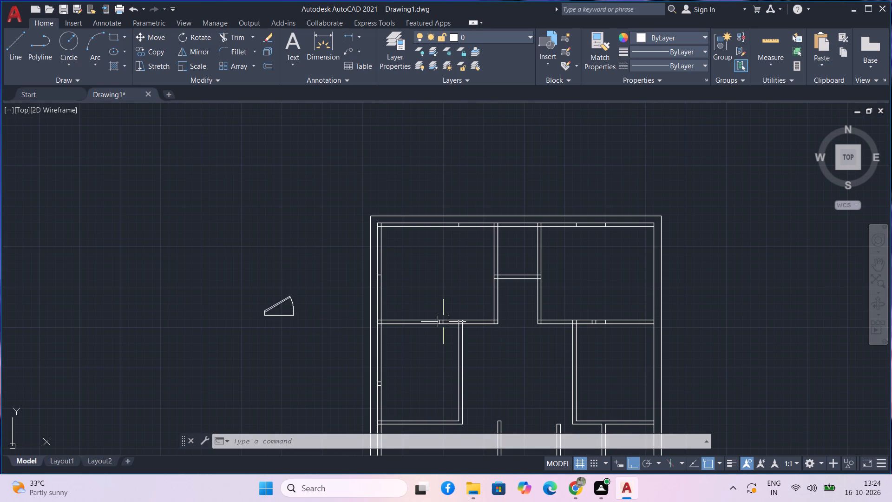
# Offset the inner line of the top-left room's right wall 3" into the room.
pyautogui.scroll(1, 517, 343)
pyautogui.moveTo(484, 351); pyautogui.dragTo(472, 294, button='middle')
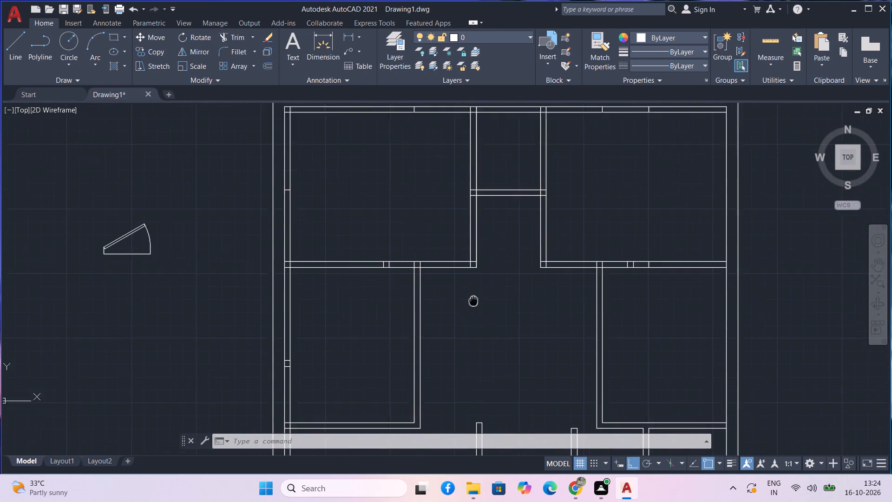
pyautogui.moveTo(472, 294); pyautogui.dragTo(470, 274, button='middle')
pyautogui.moveTo(467, 279); pyautogui.dragTo(469, 268, button='middle')
pyautogui.moveTo(469, 269); pyautogui.dragTo(469, 270, button='middle')
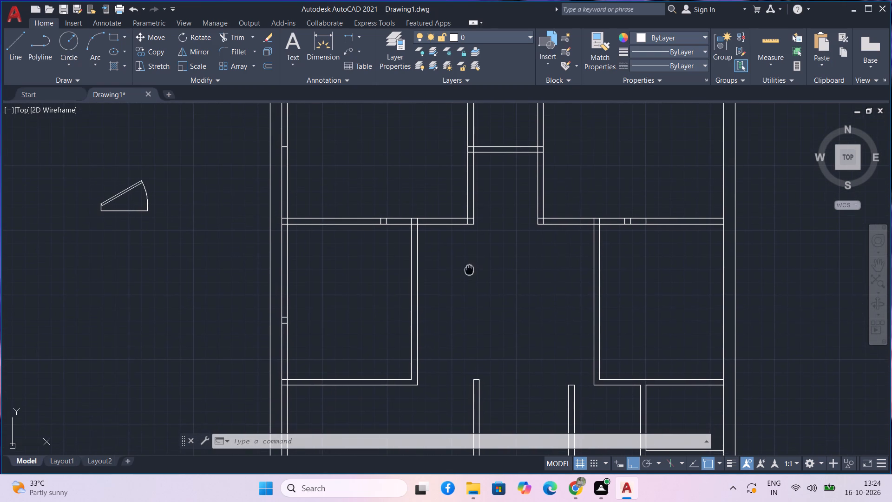
pyautogui.moveTo(469, 270); pyautogui.dragTo(469, 275, button='middle')
pyautogui.write('o')
pyautogui.press('space')
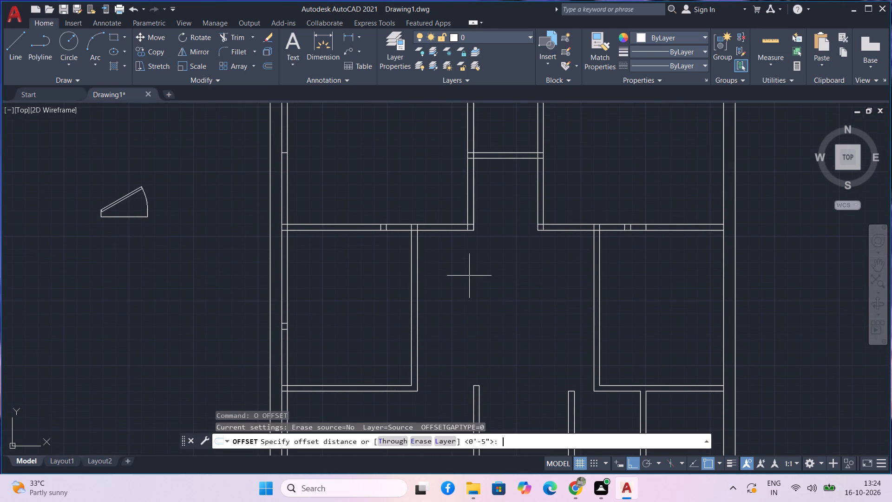
pyautogui.press('3')
pyautogui.press('Return')
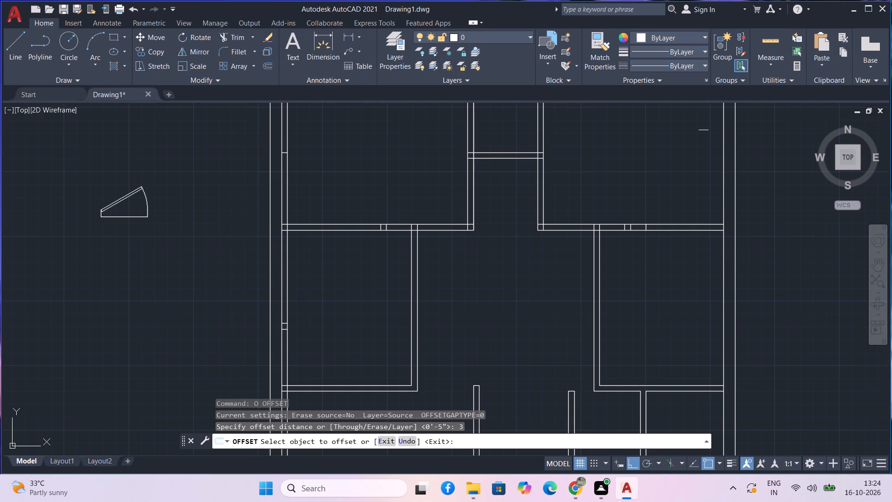
pyautogui.click(467, 193)
pyautogui.click(449, 193)
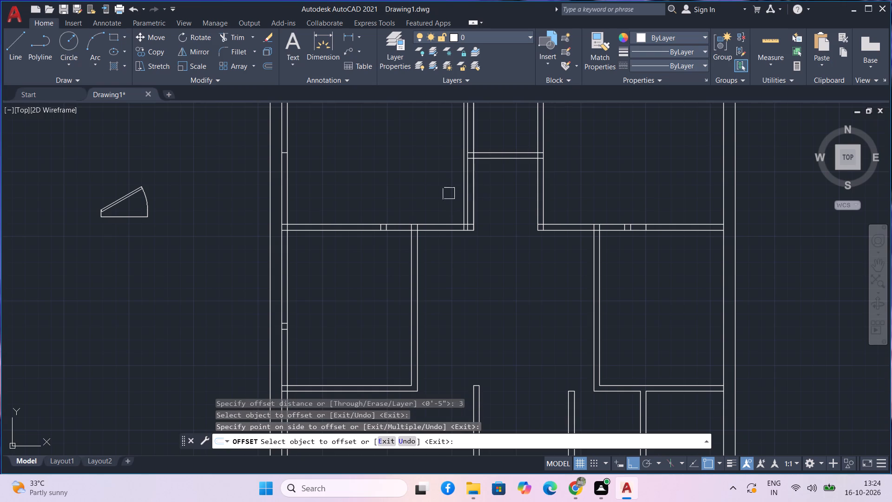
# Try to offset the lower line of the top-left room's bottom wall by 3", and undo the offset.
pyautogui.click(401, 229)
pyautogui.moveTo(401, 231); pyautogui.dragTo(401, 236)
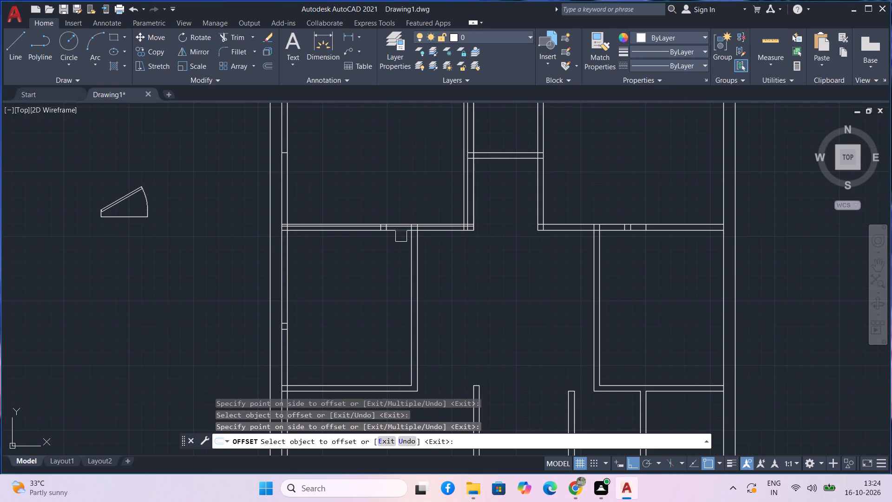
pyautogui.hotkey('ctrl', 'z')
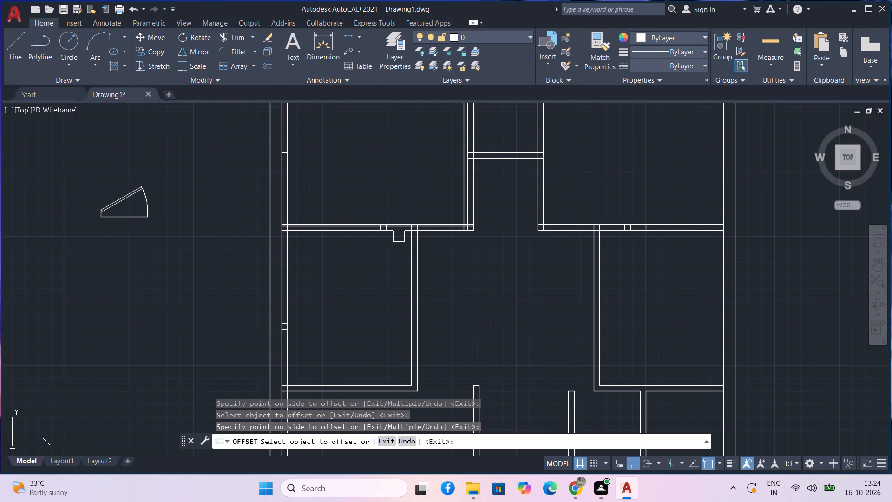
# Offset the lower line of the top-left room's bottom wall 3" down into the room below.
pyautogui.click(399, 234)
pyautogui.click(384, 267)
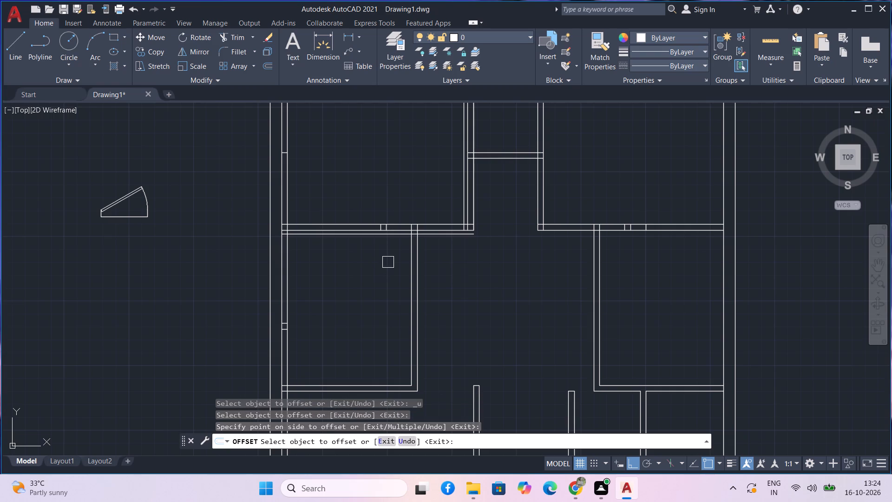
# Offset the inner line of the top-right room's left wall 3" into the room.
pyautogui.scroll(2, 401, 232)
pyautogui.scroll(-2, 484, 250)
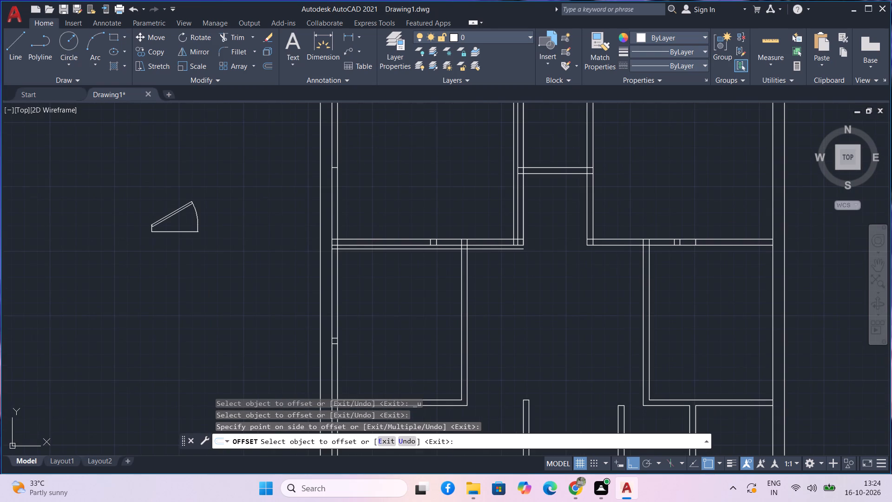
pyautogui.moveTo(612, 262); pyautogui.dragTo(514, 270, button='middle')
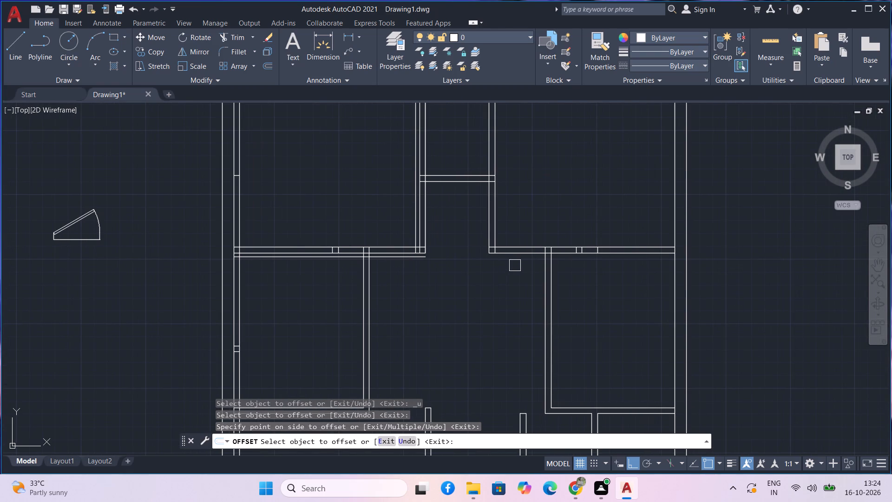
pyautogui.moveTo(515, 265); pyautogui.dragTo(487, 279, button='middle')
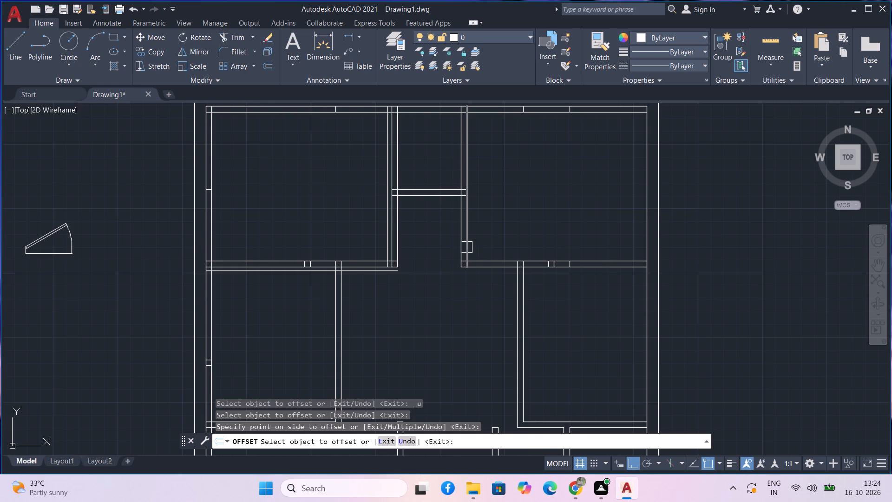
pyautogui.click(467, 247)
pyautogui.click(505, 244)
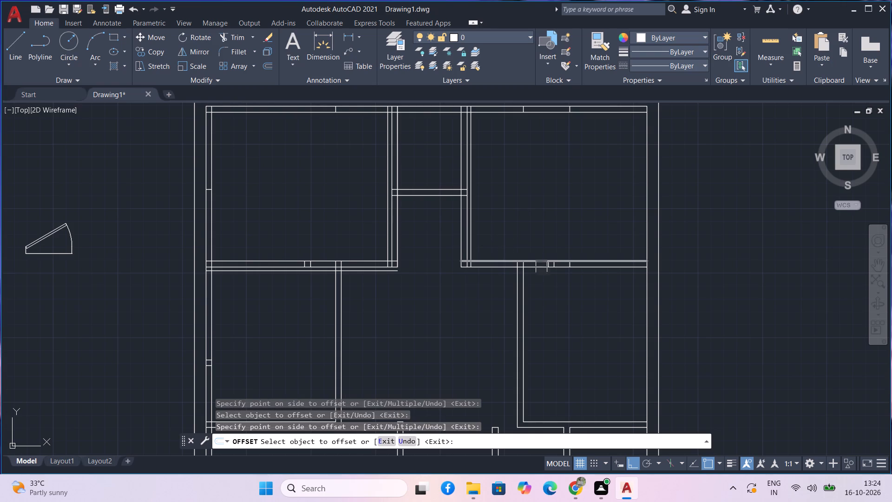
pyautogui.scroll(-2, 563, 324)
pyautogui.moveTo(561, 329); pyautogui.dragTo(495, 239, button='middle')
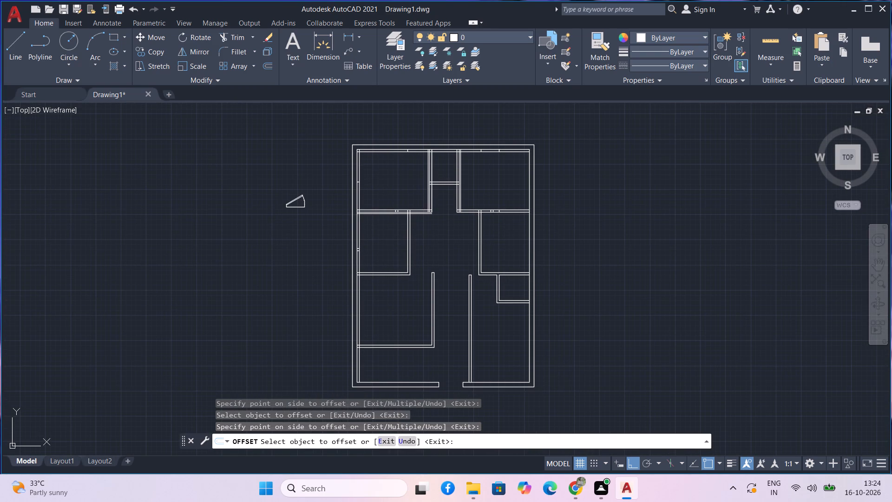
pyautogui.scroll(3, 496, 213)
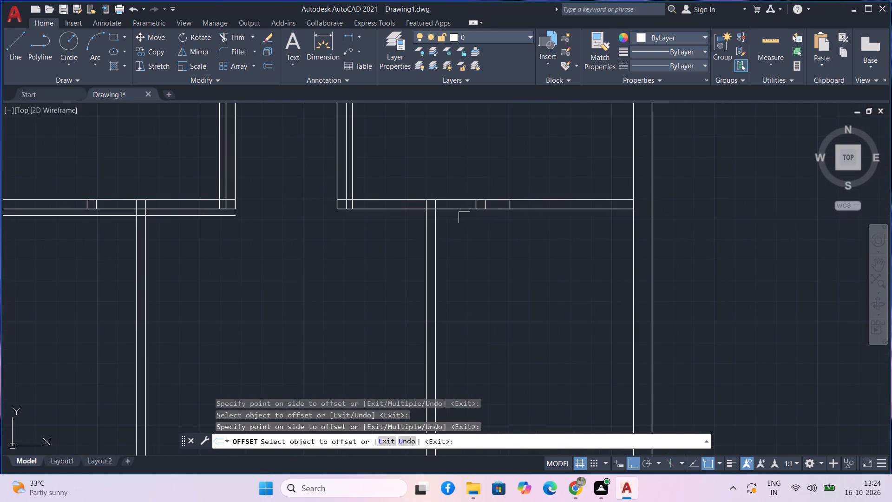
# Offset the lower line of the top-right room's bottom wall 3" down into the room below.
pyautogui.click(463, 215)
pyautogui.click(458, 273)
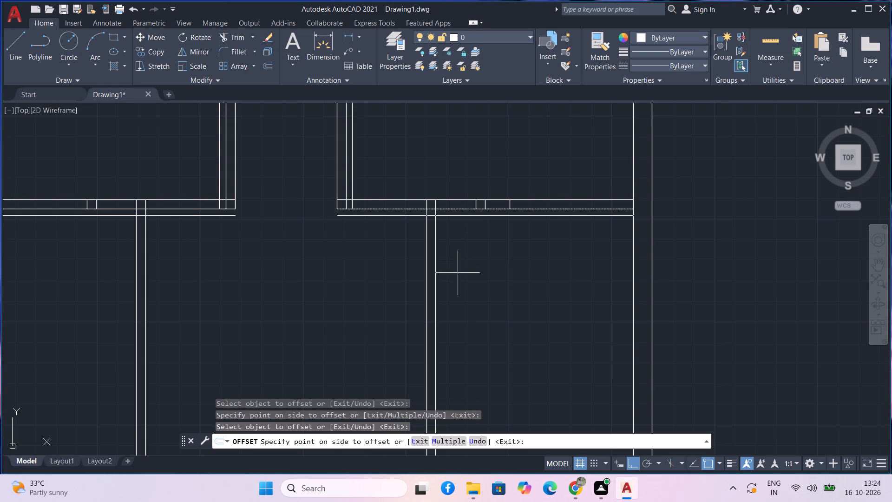
# Offset the inner line of the right wall of the lower-left room 3" into the room.
pyautogui.scroll(-2, 447, 277)
pyautogui.moveTo(454, 290); pyautogui.dragTo(459, 219, button='middle')
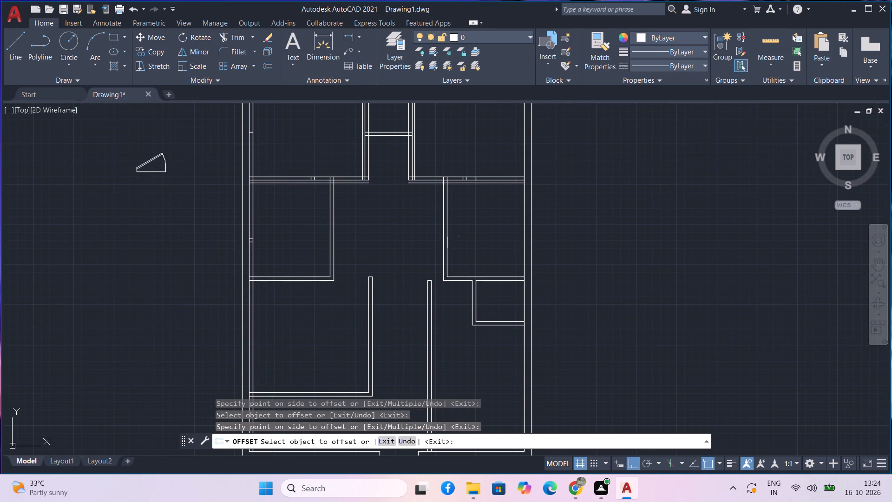
pyautogui.moveTo(470, 252); pyautogui.dragTo(471, 208, button='middle')
pyautogui.middleClick(471, 207)
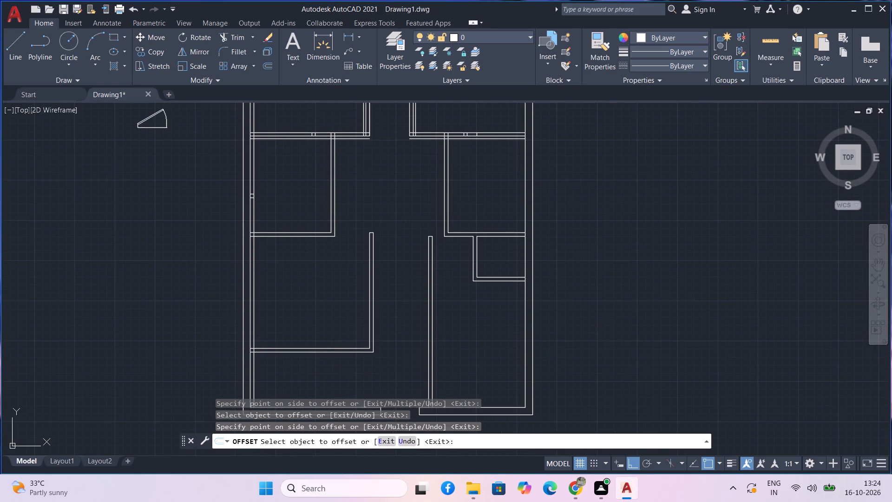
pyautogui.scroll(1, 394, 216)
pyautogui.moveTo(394, 216); pyautogui.dragTo(393, 216, button='middle')
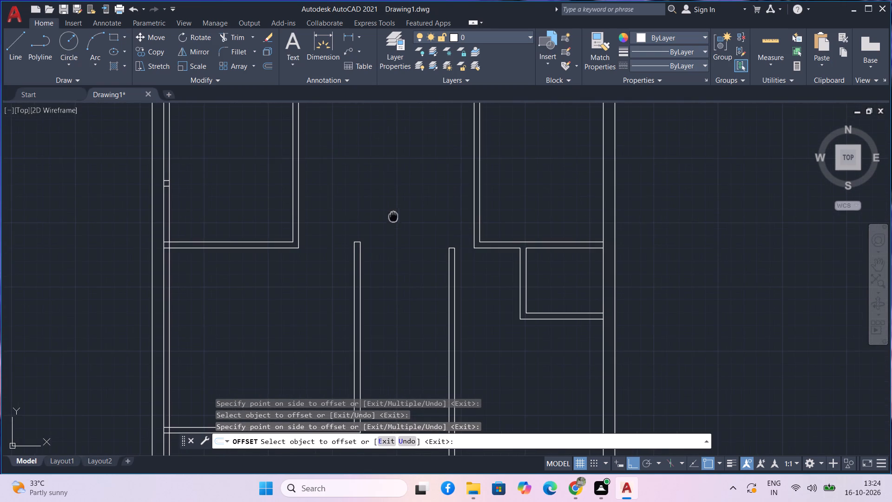
pyautogui.moveTo(393, 216); pyautogui.dragTo(408, 170, button='middle')
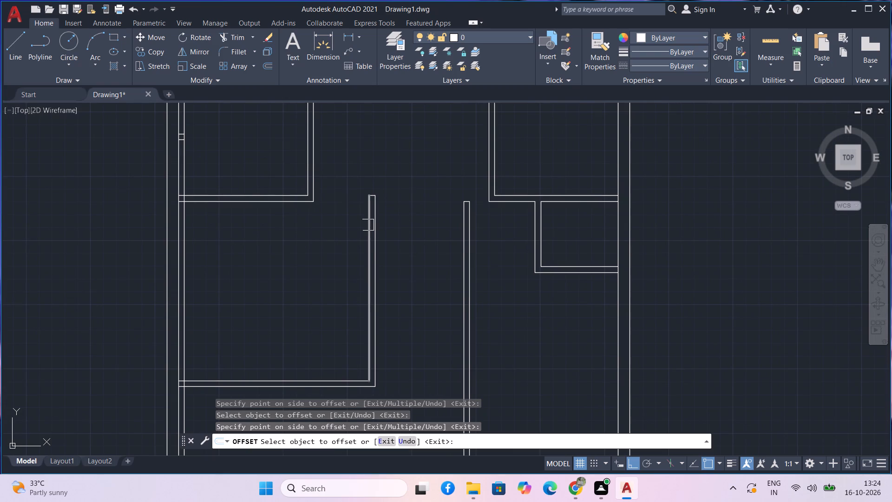
pyautogui.click(368, 225)
pyautogui.click(361, 225)
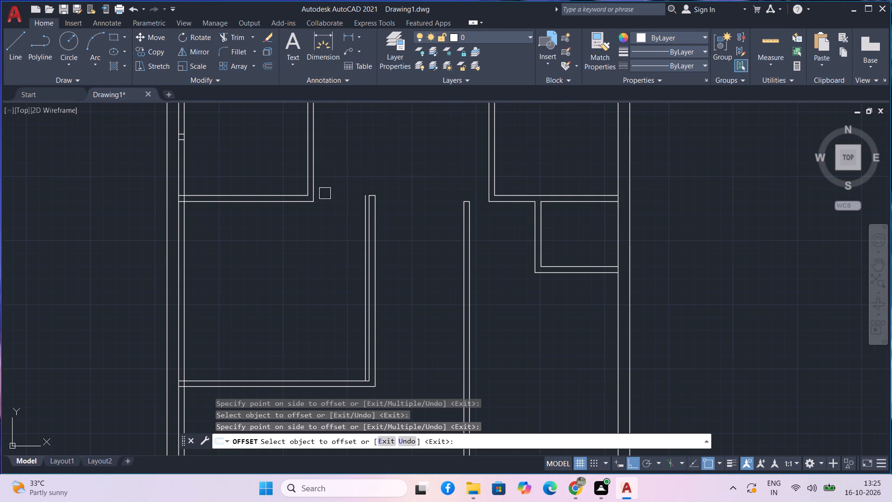
# Offset the end line of the wall right of the bottom entrance opening 3" into the opening.
pyautogui.scroll(-2, 325, 193)
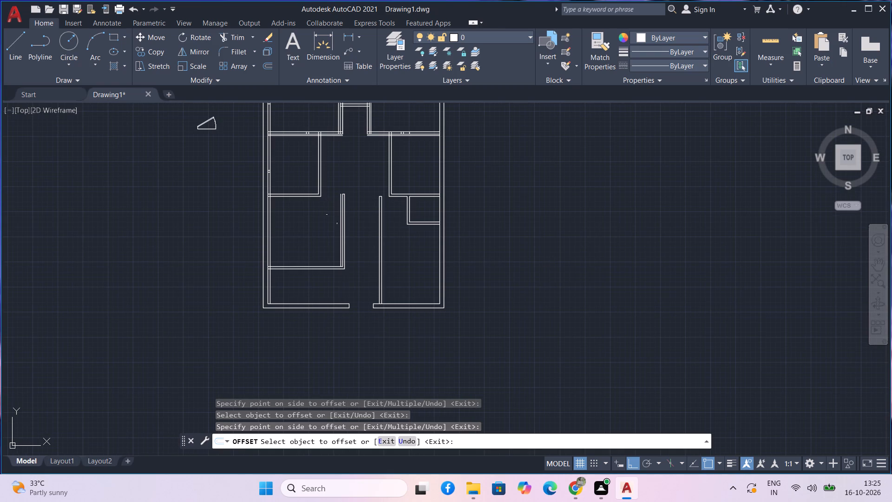
pyautogui.scroll(5, 374, 310)
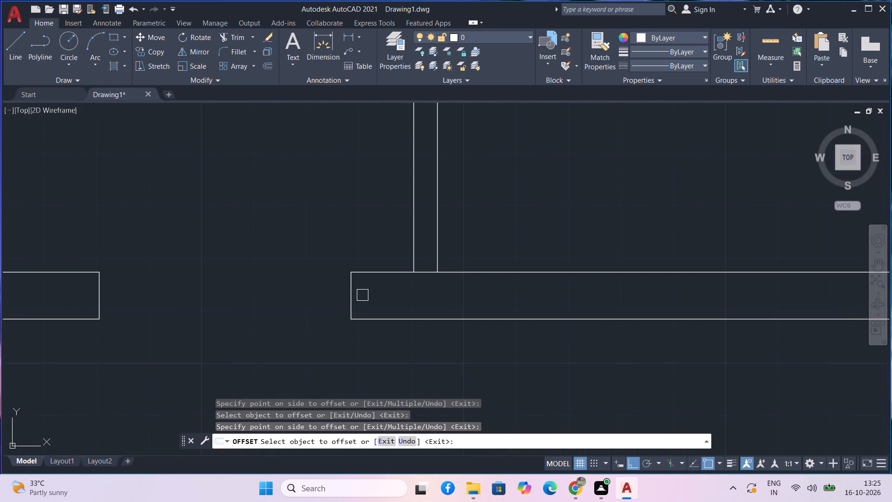
pyautogui.scroll(-1, 309, 296)
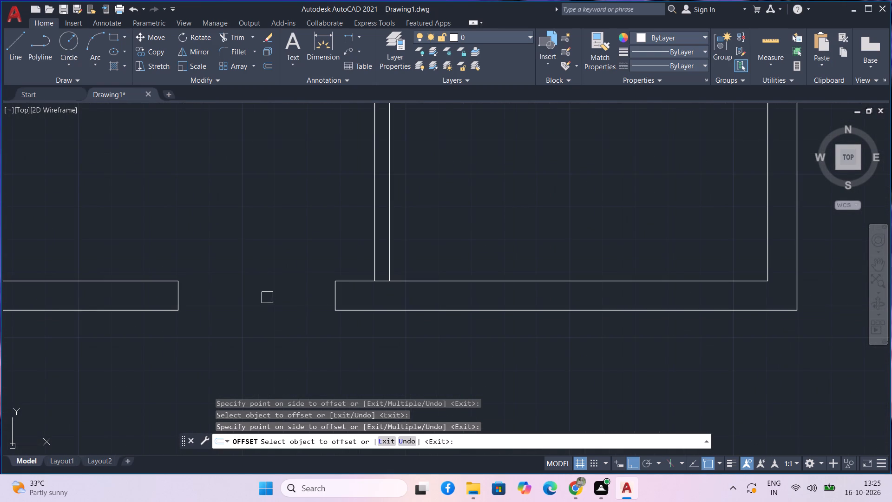
pyautogui.scroll(-1, 258, 297)
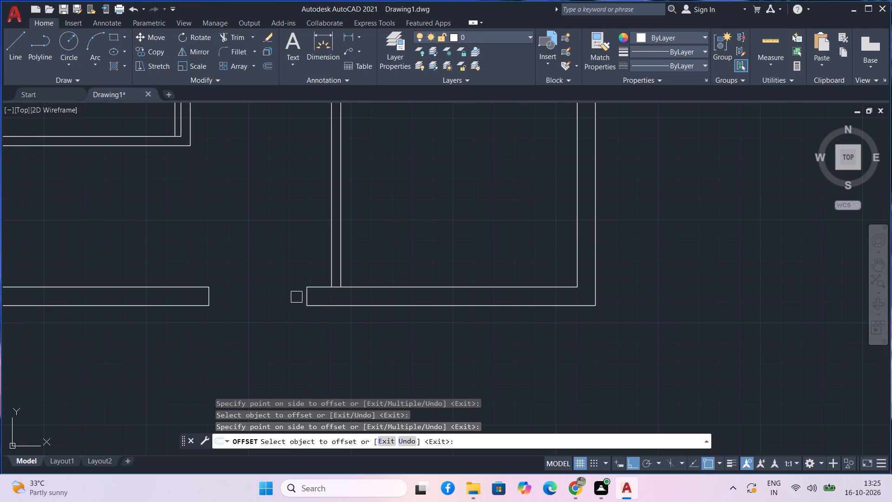
pyautogui.click(308, 299)
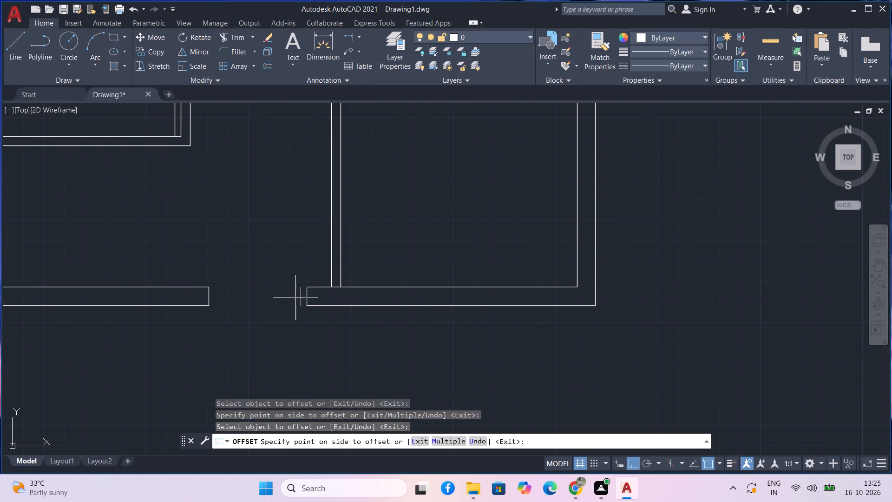
pyautogui.click(295, 297)
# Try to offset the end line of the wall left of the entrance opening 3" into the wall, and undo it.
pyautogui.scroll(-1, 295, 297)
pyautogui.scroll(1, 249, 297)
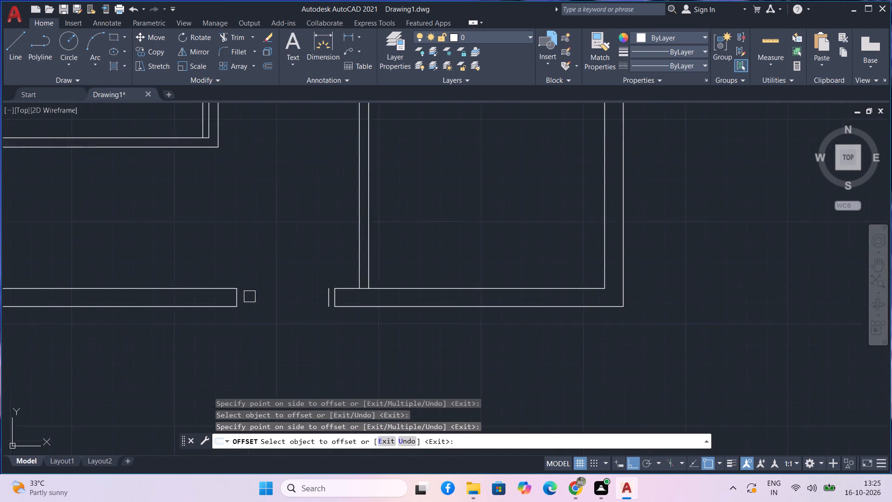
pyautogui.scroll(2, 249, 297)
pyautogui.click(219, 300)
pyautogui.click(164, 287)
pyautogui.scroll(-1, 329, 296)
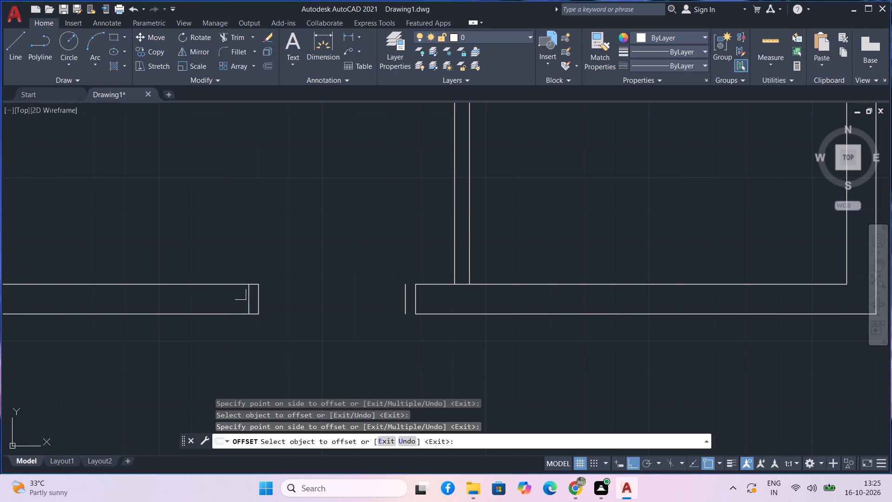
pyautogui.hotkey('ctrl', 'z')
# Offset the end line of the wall left of the entrance opening 3" into the opening.
pyautogui.click(261, 301)
pyautogui.click(307, 302)
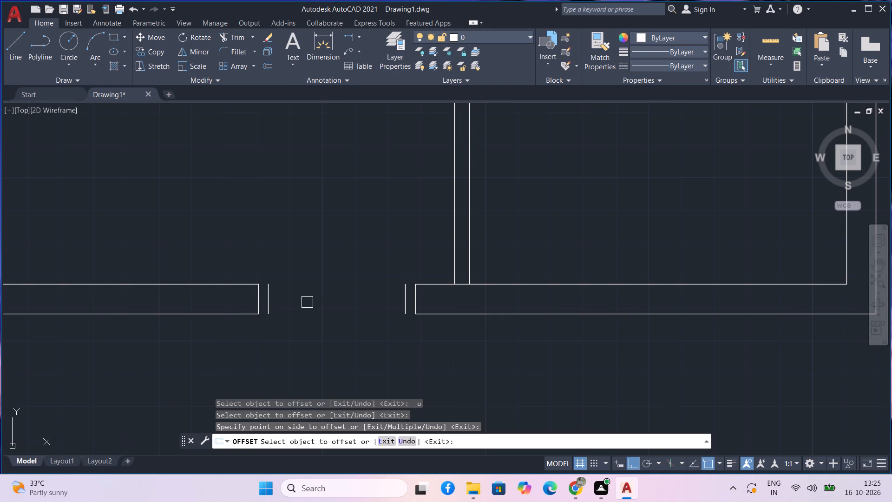
pyautogui.press('space')
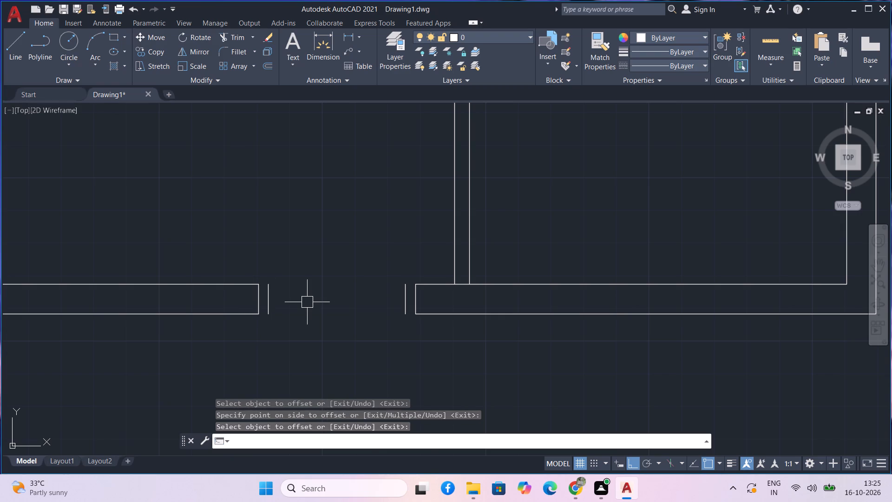
# Draw upper and lower lines joining the right wall's end at the entrance to its 3" offset line.
pyautogui.write('l')
pyautogui.press('space')
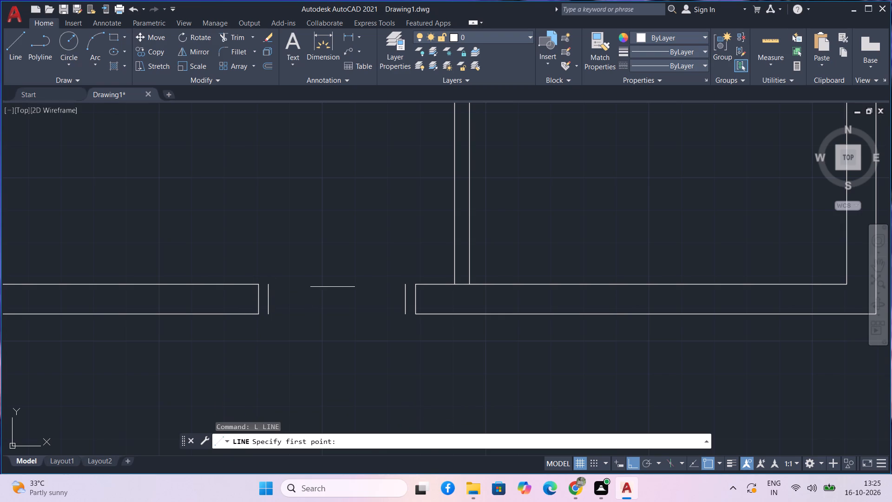
pyautogui.click(413, 284)
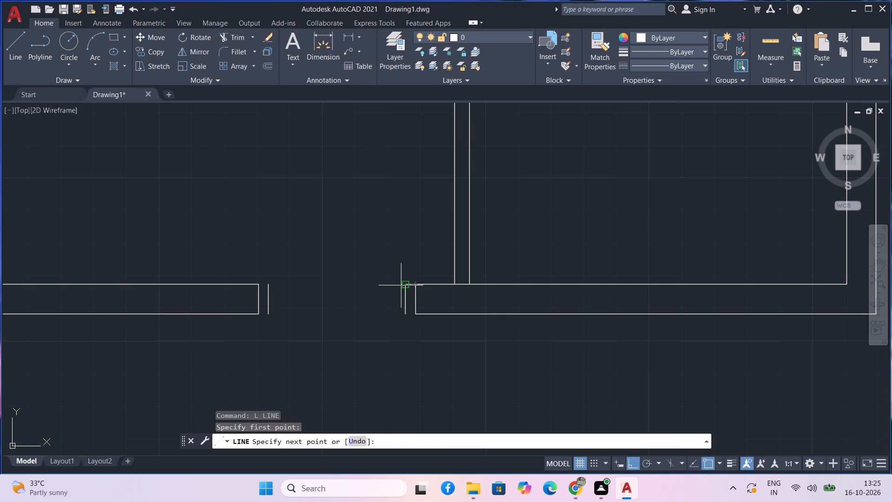
pyautogui.click(402, 284)
pyautogui.press('space')
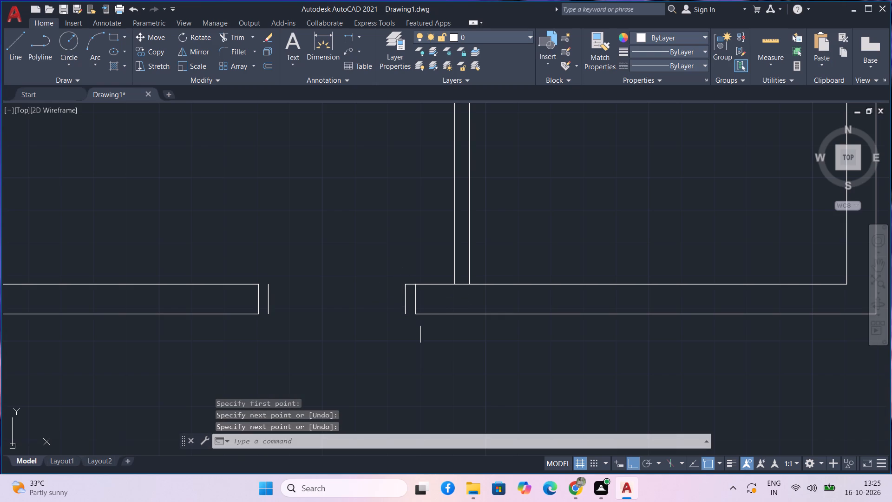
pyautogui.write('l')
pyautogui.press('space')
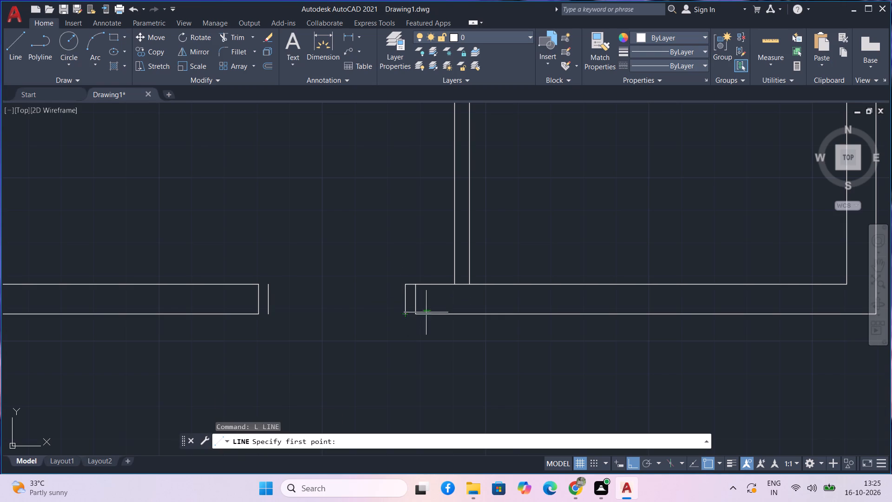
pyautogui.click(413, 314)
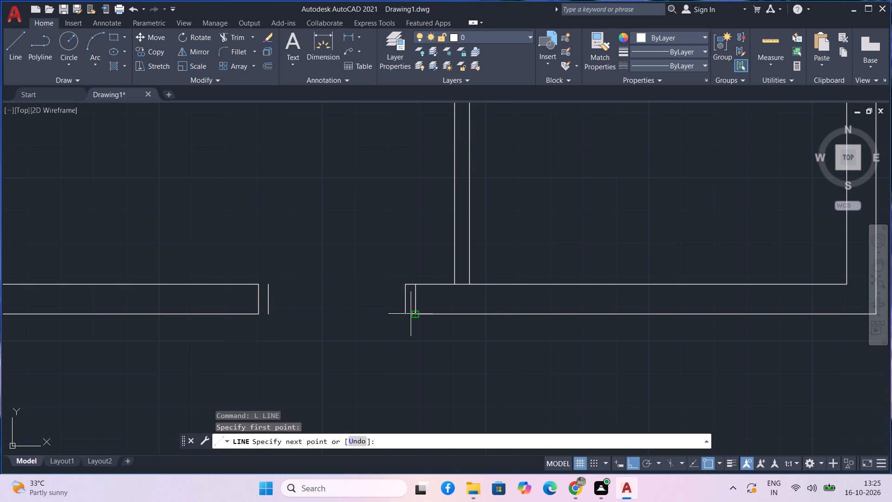
pyautogui.click(407, 315)
pyautogui.press('space')
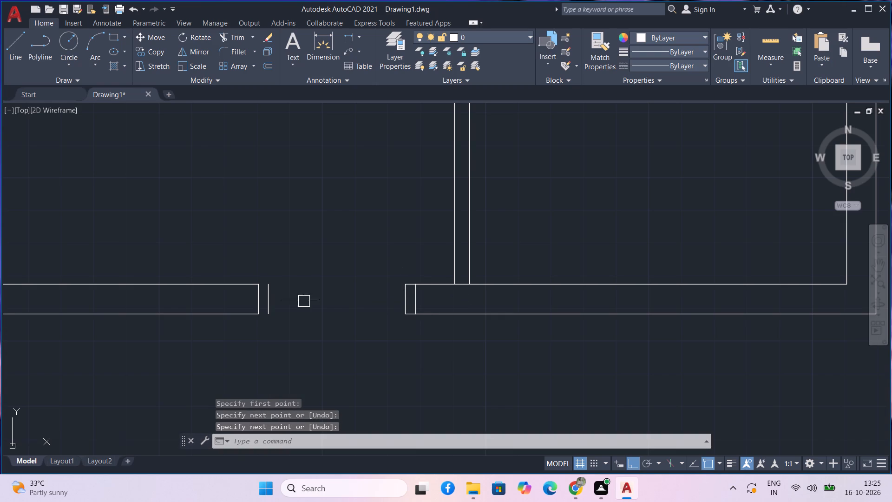
# Draw upper and lower lines joining the left wall's end at the entrance to its 3" offset line.
pyautogui.write('l')
pyautogui.press('space')
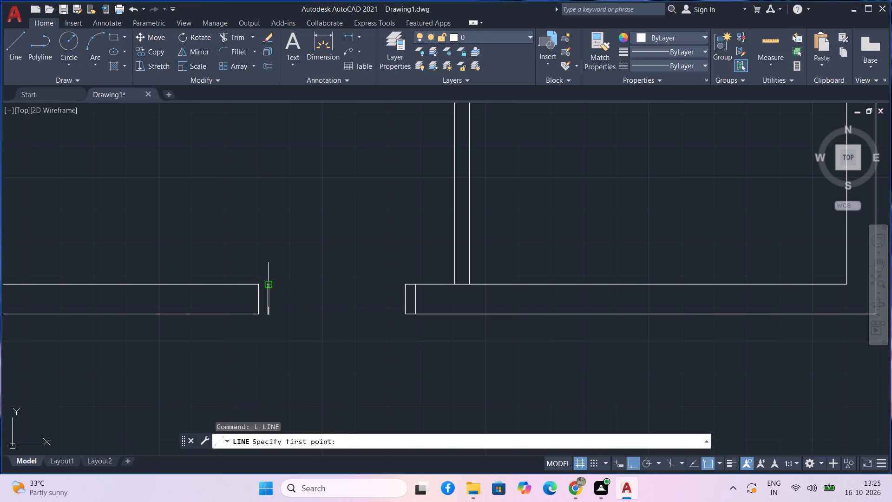
pyautogui.scroll(2, 261, 288)
pyautogui.click(249, 281)
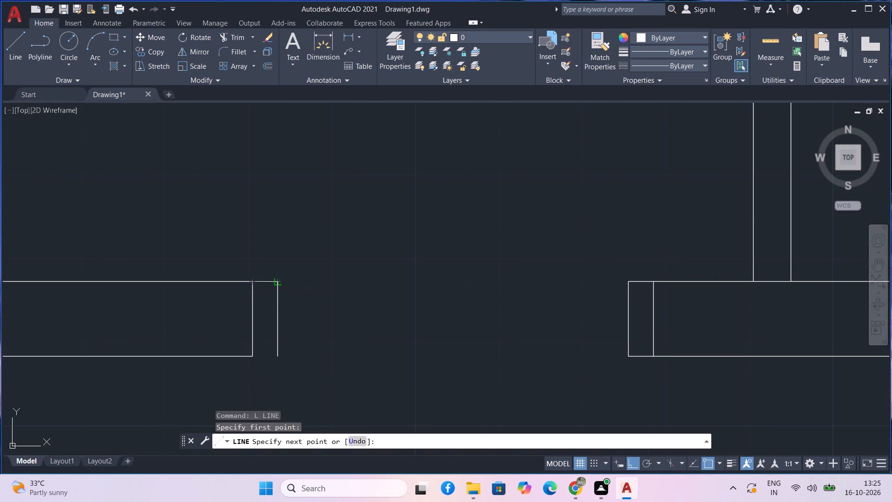
pyautogui.click(279, 281)
pyautogui.press('space')
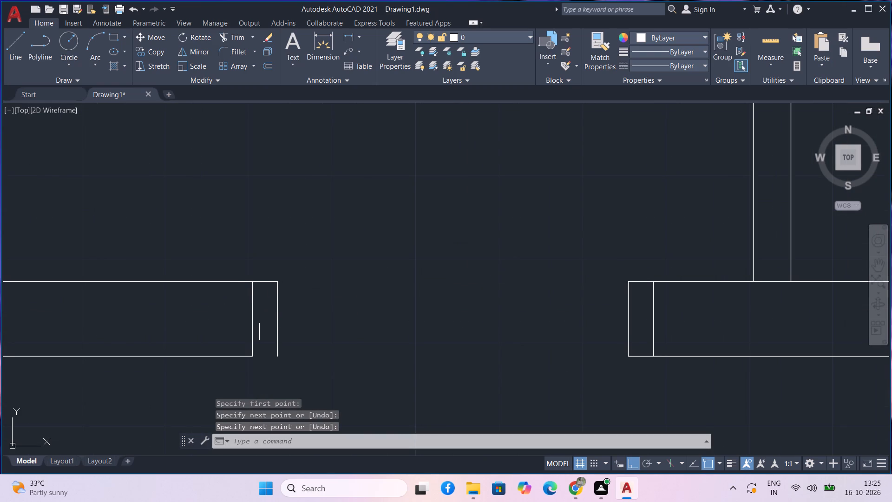
pyautogui.write('l')
pyautogui.press('space')
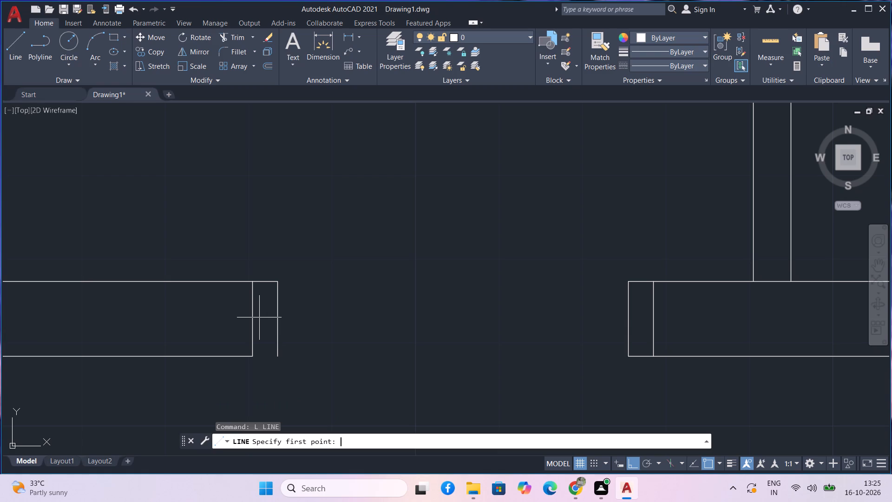
pyautogui.scroll(2, 251, 358)
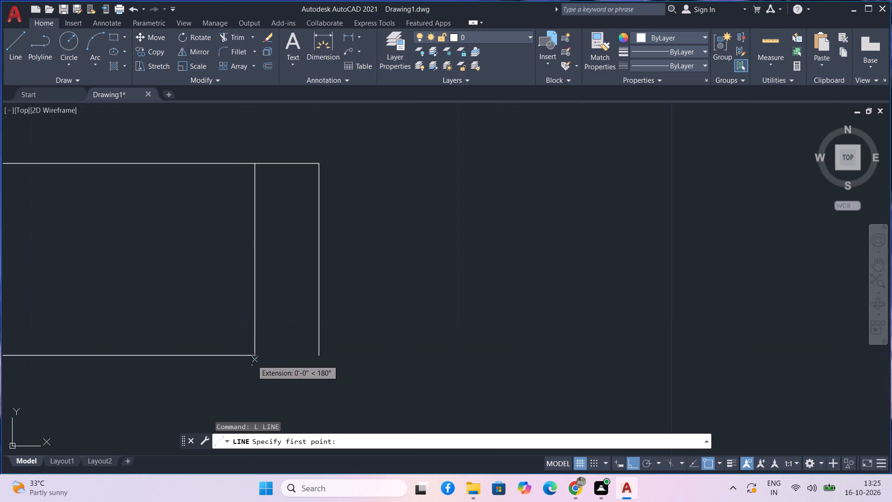
pyautogui.click(256, 354)
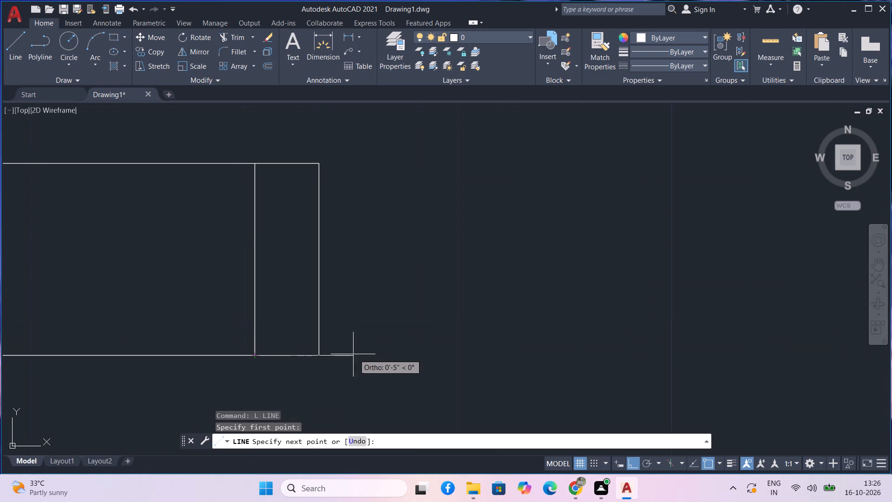
pyautogui.click(319, 356)
pyautogui.press('space')
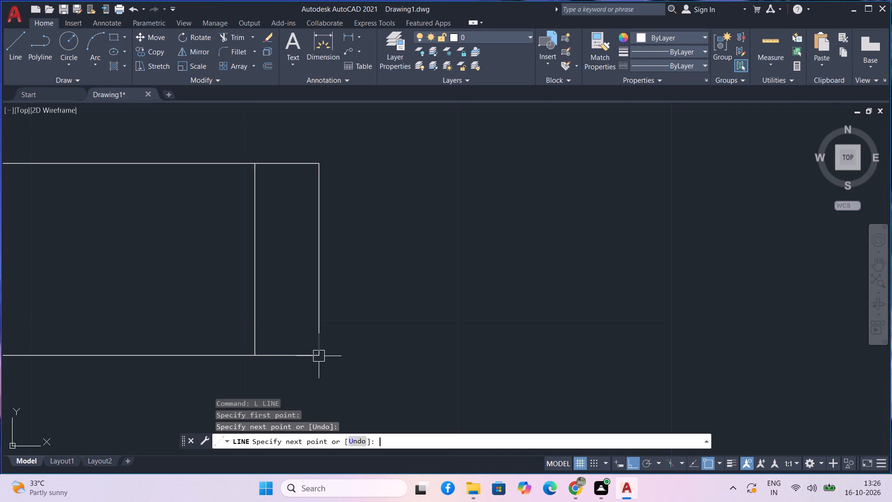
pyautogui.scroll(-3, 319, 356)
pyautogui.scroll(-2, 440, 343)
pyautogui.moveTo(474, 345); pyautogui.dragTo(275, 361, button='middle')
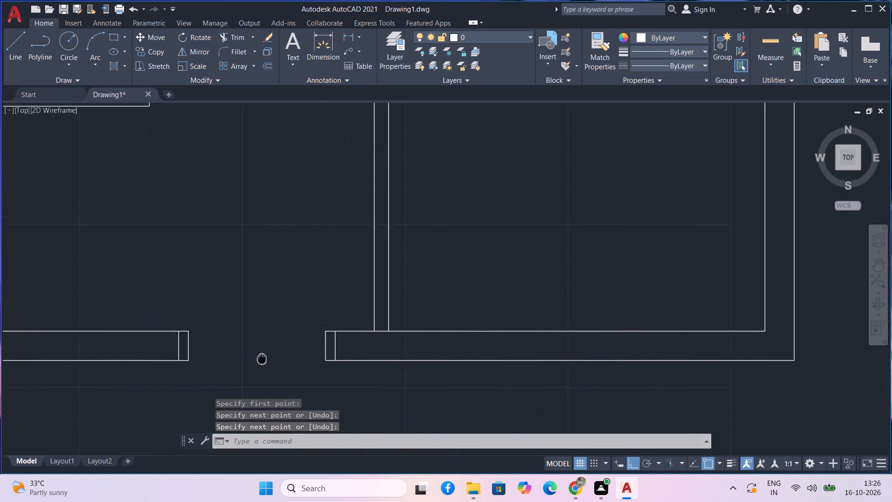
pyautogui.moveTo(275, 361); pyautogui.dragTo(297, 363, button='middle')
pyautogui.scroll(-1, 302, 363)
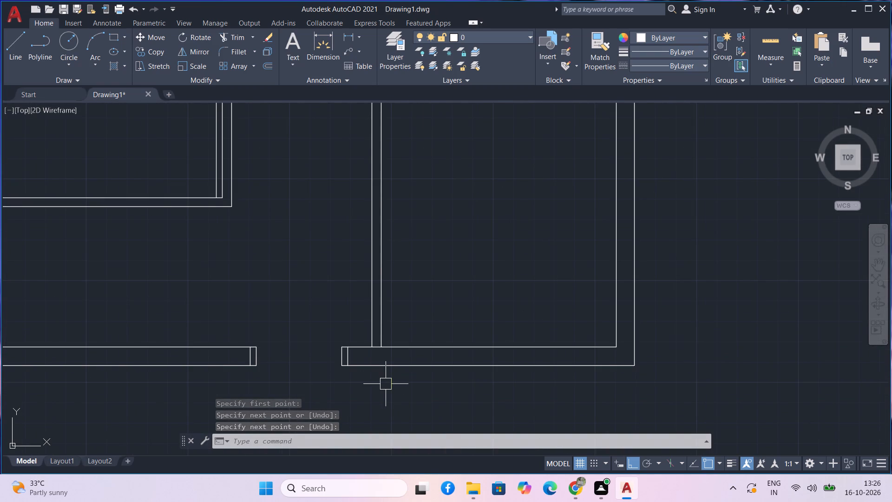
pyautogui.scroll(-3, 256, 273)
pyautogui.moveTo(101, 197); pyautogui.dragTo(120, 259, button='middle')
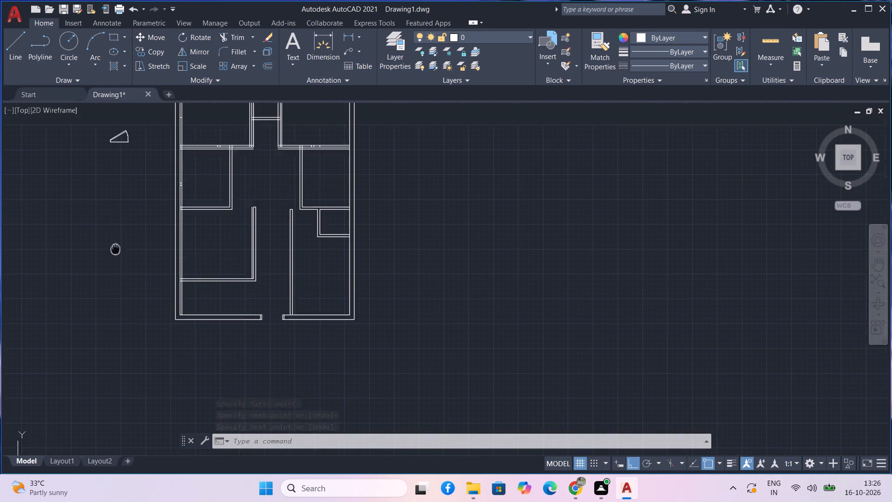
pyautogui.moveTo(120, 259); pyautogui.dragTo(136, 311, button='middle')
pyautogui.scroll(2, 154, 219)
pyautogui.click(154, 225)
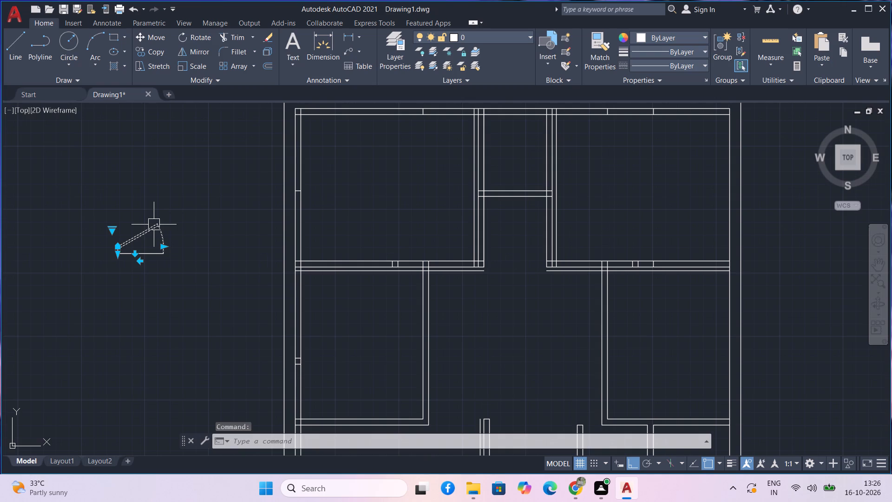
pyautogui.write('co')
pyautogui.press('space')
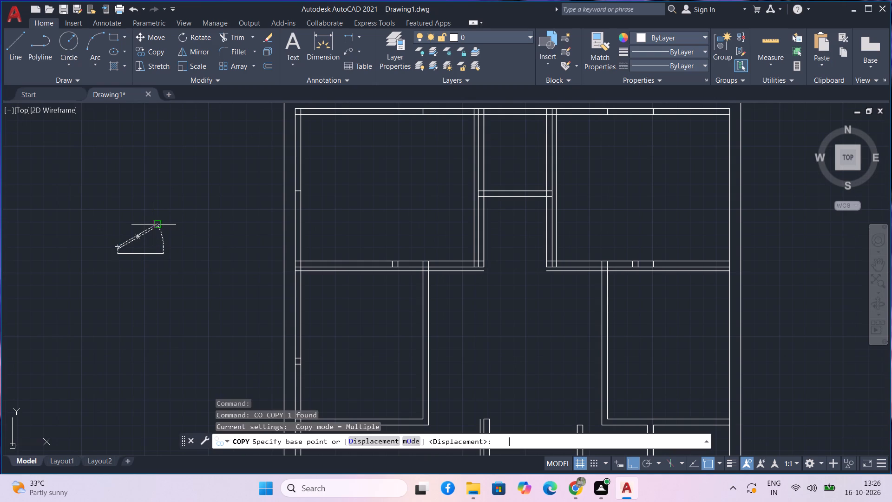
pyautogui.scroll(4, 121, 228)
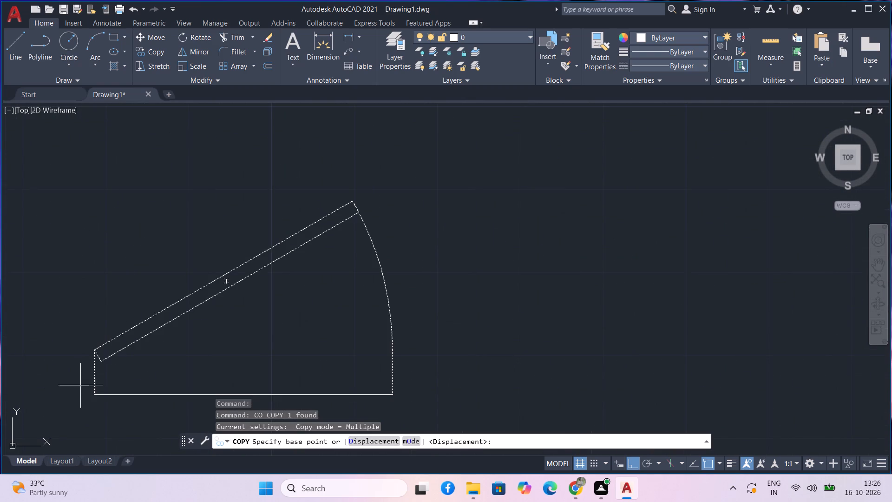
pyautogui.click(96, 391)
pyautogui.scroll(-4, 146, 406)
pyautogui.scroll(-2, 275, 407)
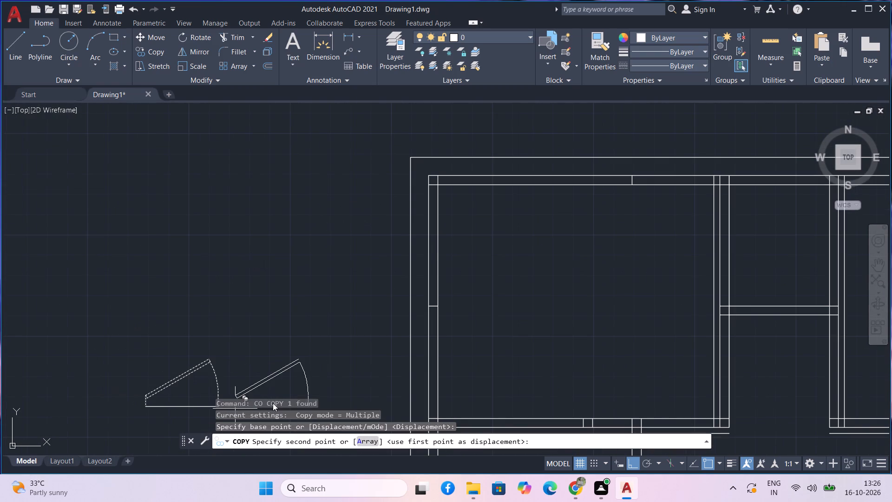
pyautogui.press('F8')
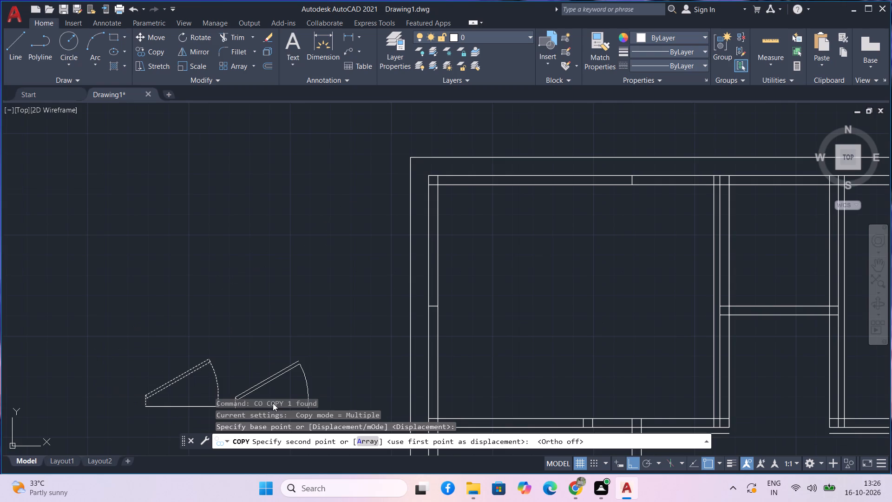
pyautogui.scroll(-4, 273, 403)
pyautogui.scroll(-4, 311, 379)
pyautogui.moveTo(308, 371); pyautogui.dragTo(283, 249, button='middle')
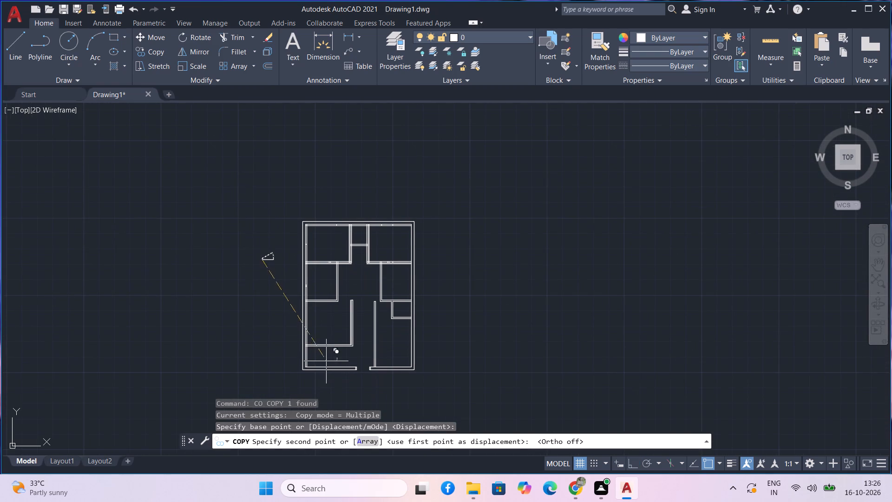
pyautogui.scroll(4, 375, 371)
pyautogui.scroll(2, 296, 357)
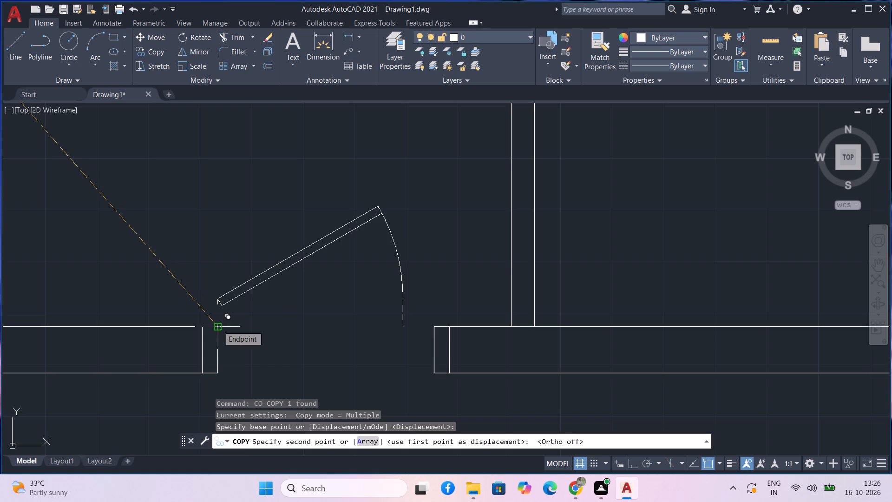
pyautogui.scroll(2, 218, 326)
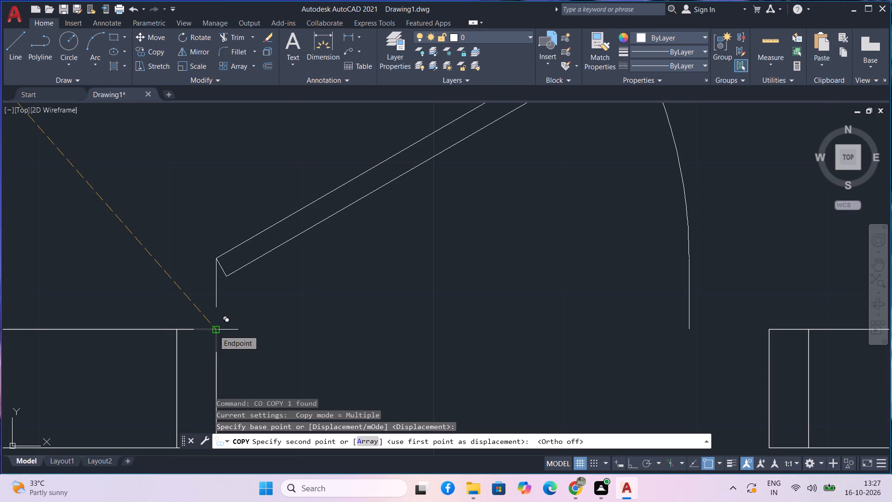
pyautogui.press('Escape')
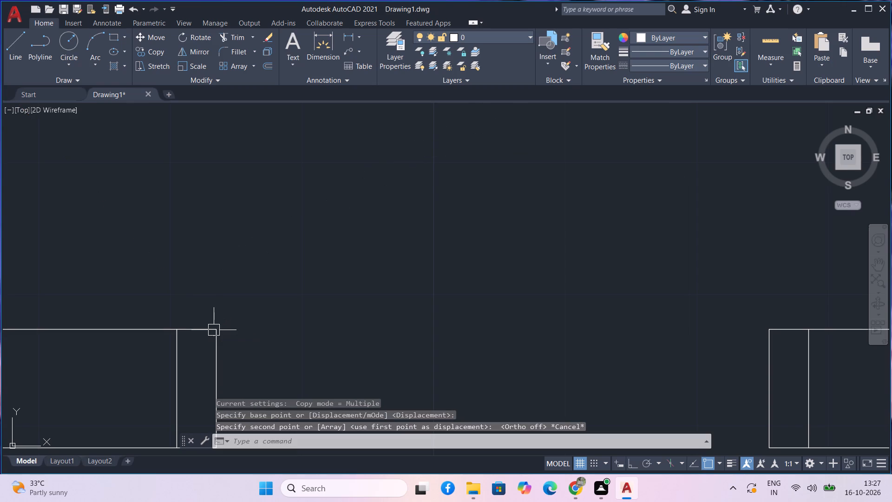
# Draw lines extending the end of the wall right of the entrance about 6" into the opening, with a 9" end line.
pyautogui.write('l')
pyautogui.press('space')
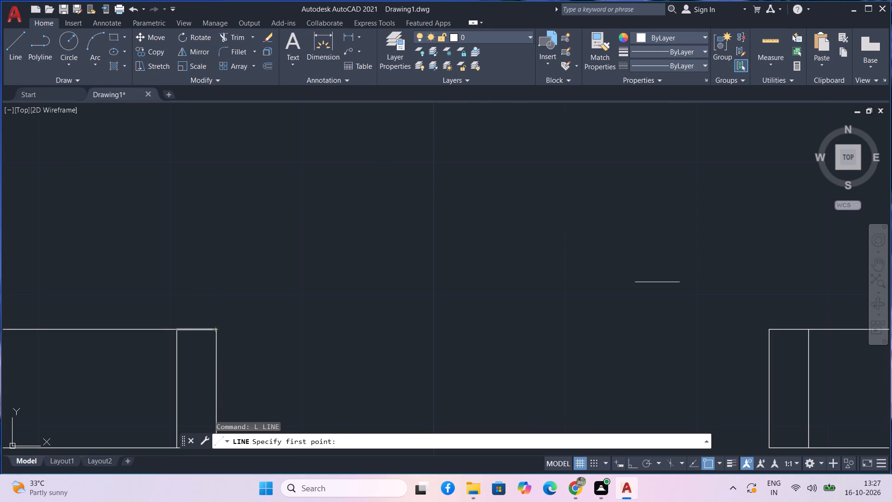
pyautogui.click(768, 330)
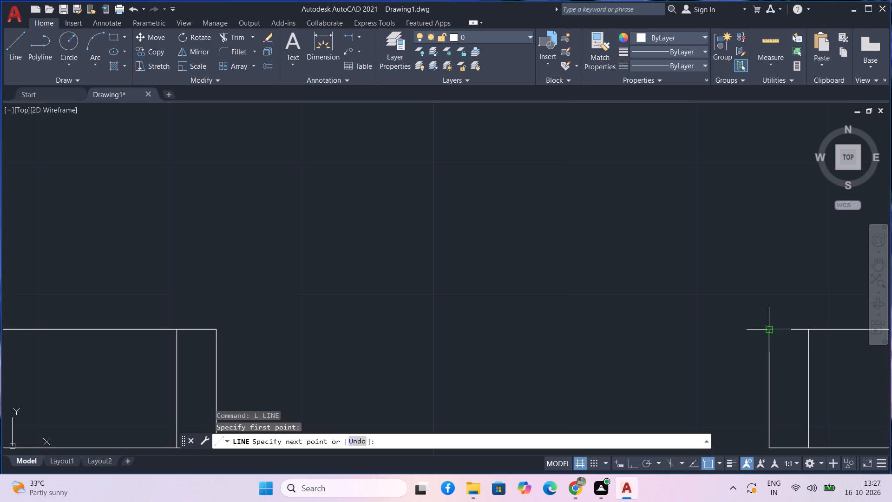
pyautogui.click(695, 330)
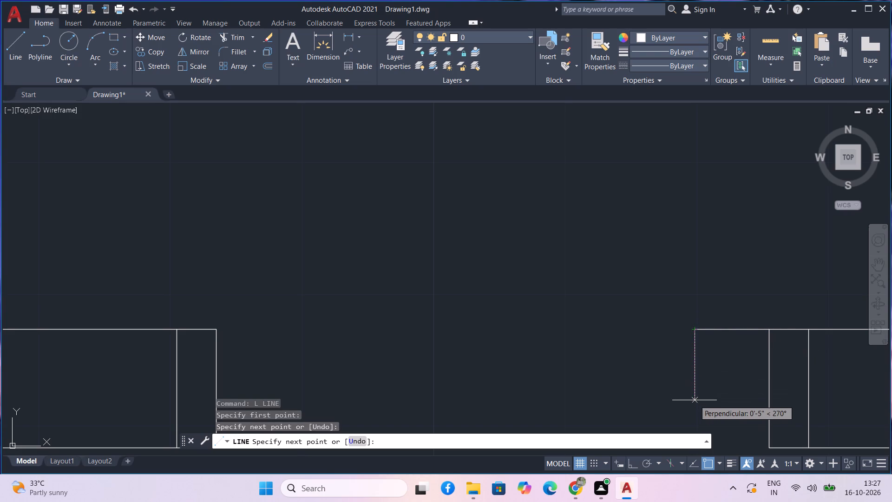
pyautogui.moveTo(693, 394); pyautogui.dragTo(651, 277, button='middle')
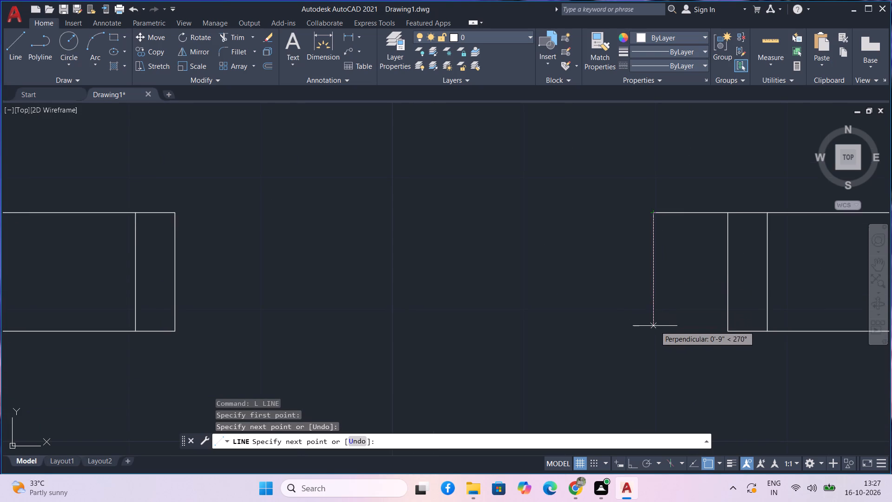
pyautogui.click(656, 333)
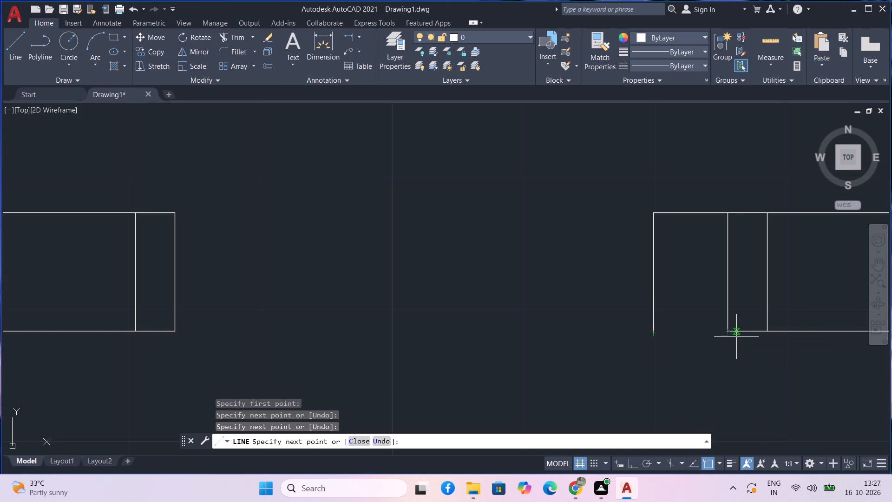
pyautogui.click(728, 332)
pyautogui.press('space')
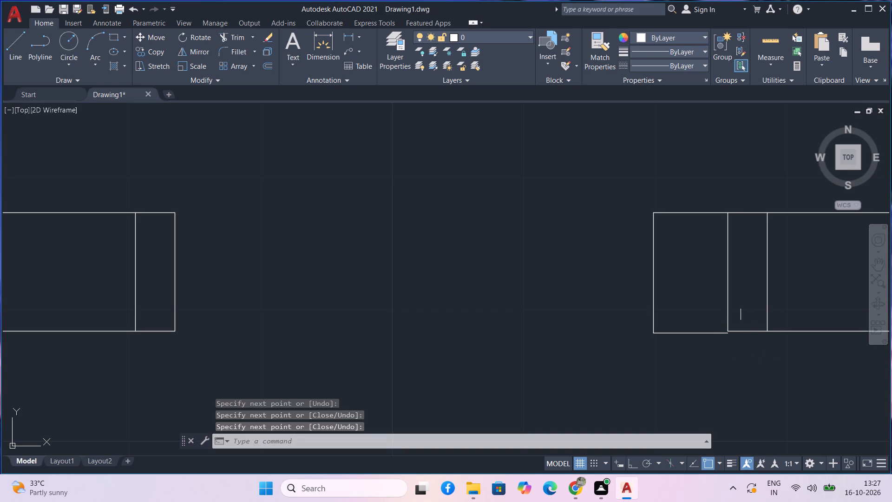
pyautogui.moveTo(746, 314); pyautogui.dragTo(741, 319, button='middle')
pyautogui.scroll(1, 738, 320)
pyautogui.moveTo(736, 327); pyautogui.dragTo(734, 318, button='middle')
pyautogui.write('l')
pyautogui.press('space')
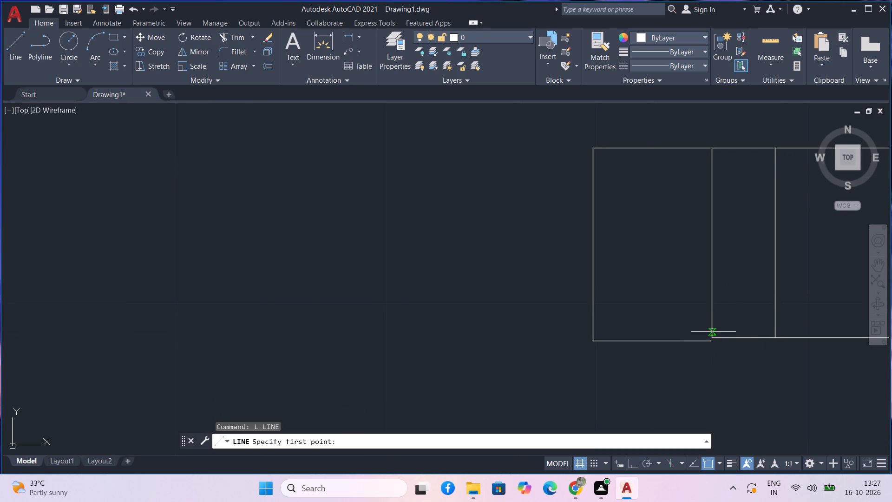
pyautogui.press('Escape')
# Extend the lower line of the wall right of the entrance to its new end line.
pyautogui.write('ex')
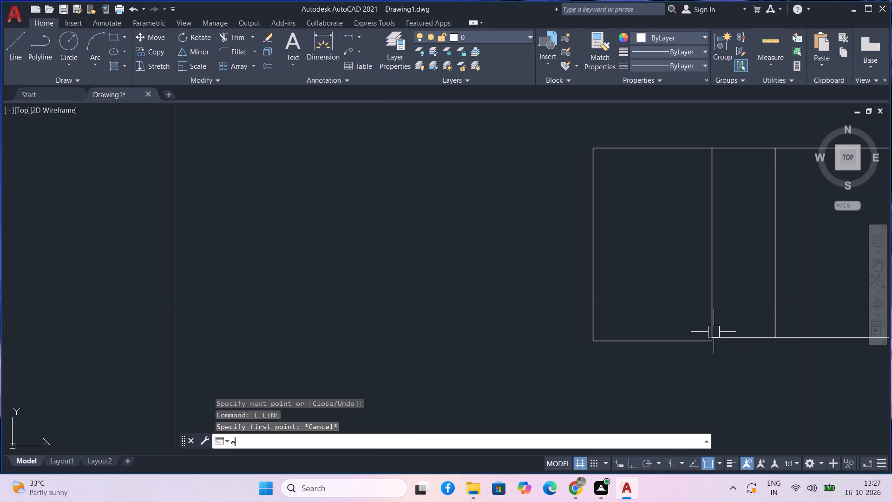
pyautogui.press('space')
pyautogui.scroll(1, 714, 332)
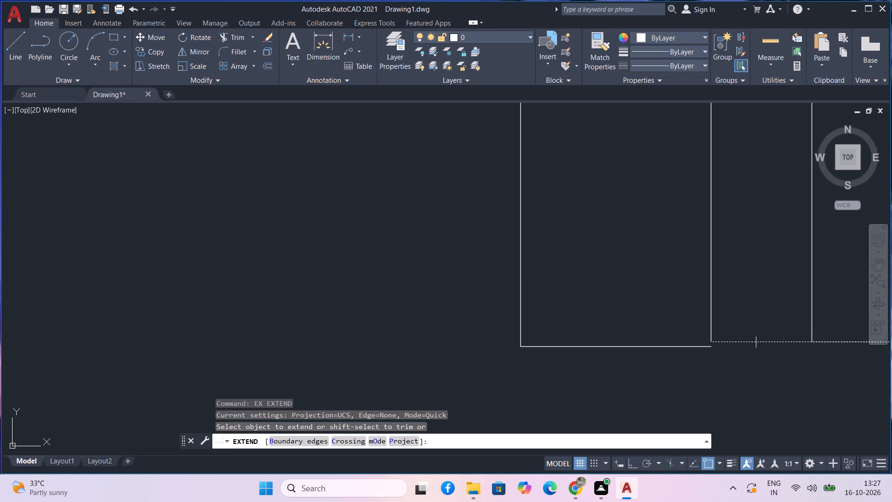
pyautogui.click(750, 343)
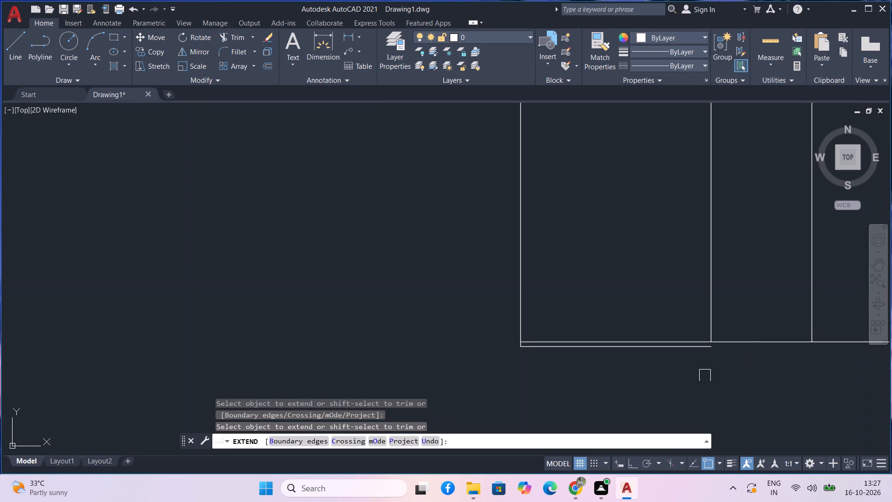
pyautogui.press('Escape')
# Trim away the misaligned lower line and the end line's overhang at the corner of the wall right of the entrance.
pyautogui.press('r')
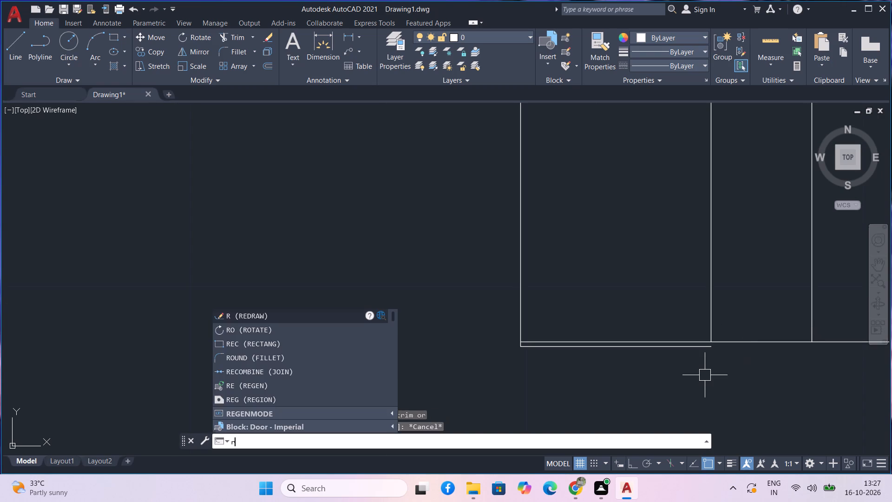
pyautogui.press('BackSpace')
pyautogui.write('tr')
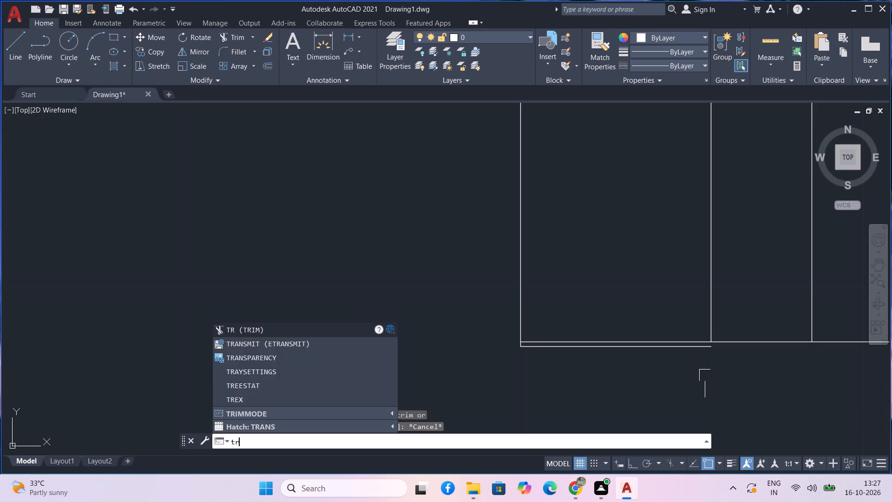
pyautogui.press('space')
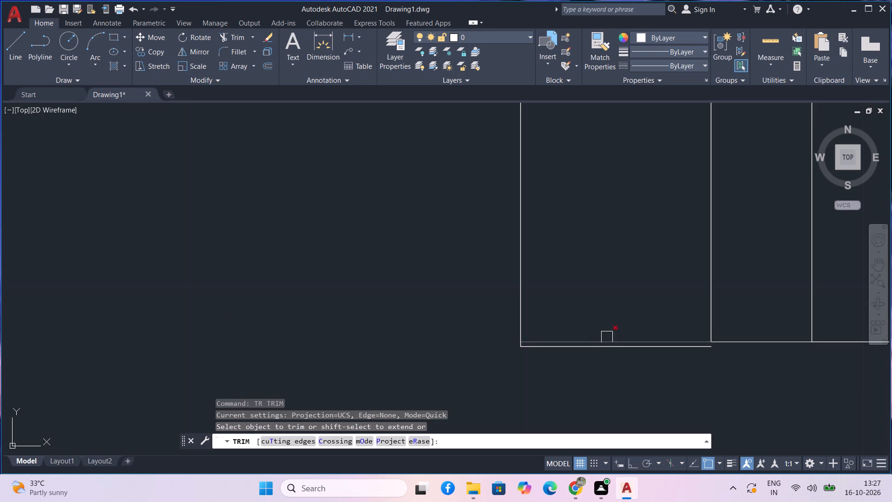
pyautogui.click(625, 352)
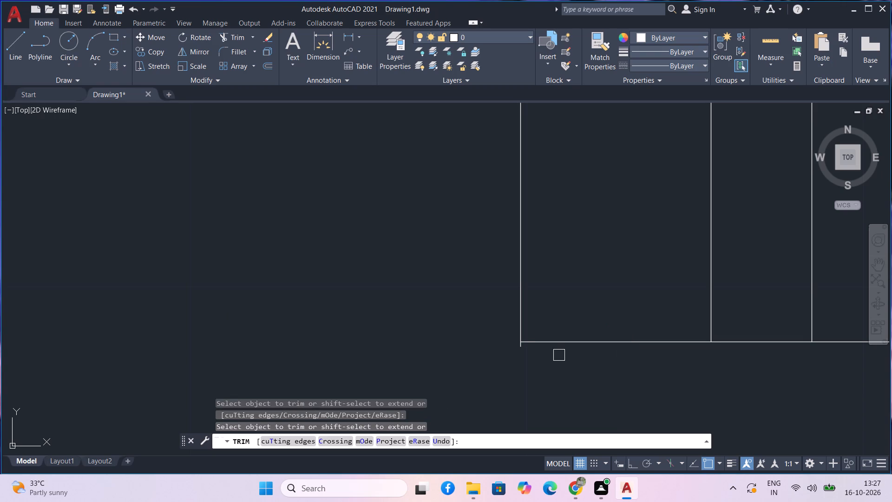
pyautogui.scroll(3, 523, 356)
pyautogui.click(514, 322)
pyautogui.scroll(-3, 515, 324)
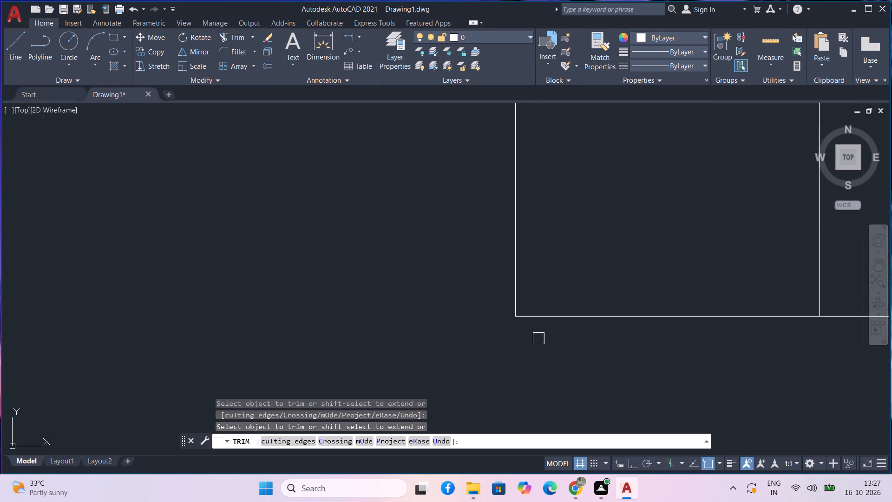
pyautogui.scroll(-3, 538, 338)
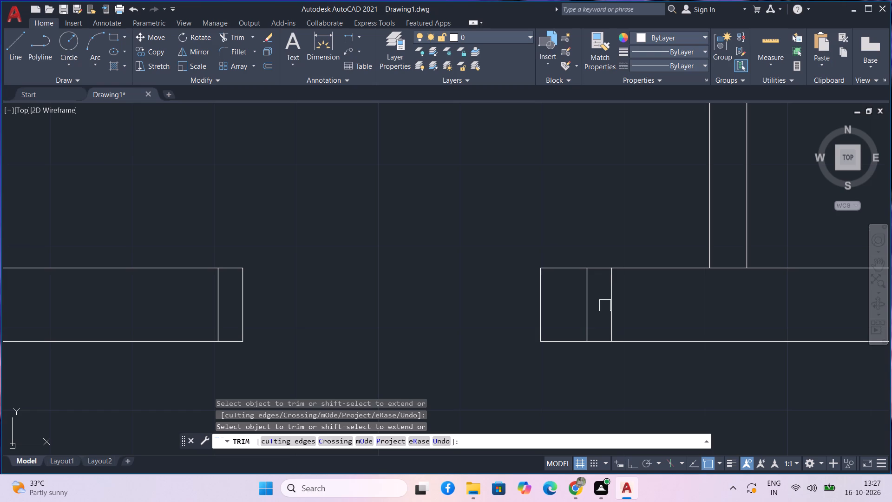
# Trim away the two inner vertical lines near the end of the wall right of the entrance.
pyautogui.moveTo(631, 307); pyautogui.dragTo(619, 310)
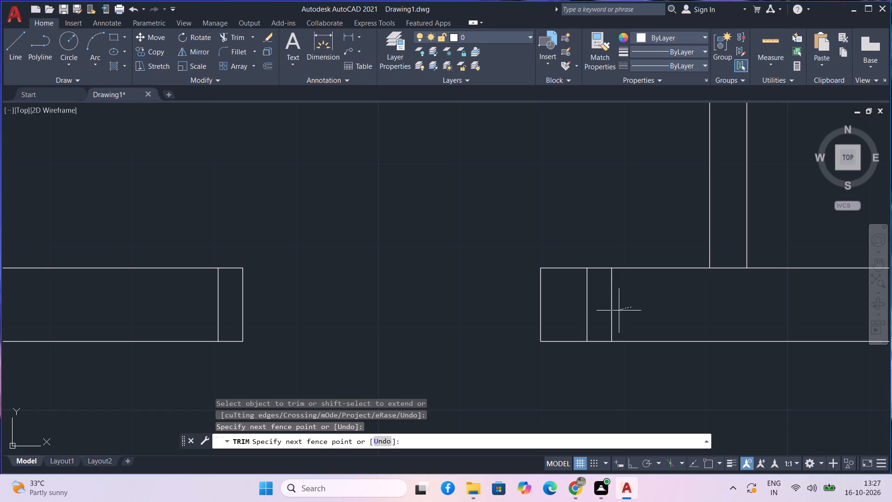
pyautogui.moveTo(619, 310); pyautogui.dragTo(579, 307)
pyautogui.scroll(-1, 535, 307)
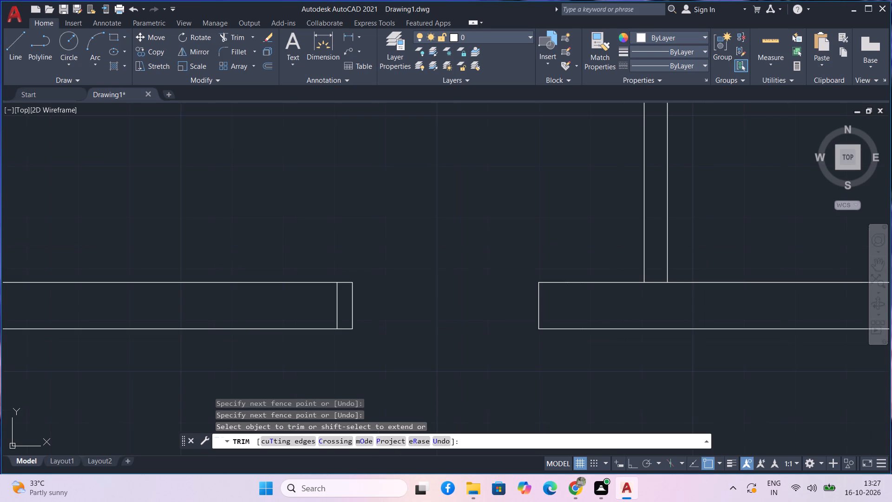
pyautogui.scroll(-1, 439, 310)
pyautogui.moveTo(438, 310); pyautogui.dragTo(421, 328, button='middle')
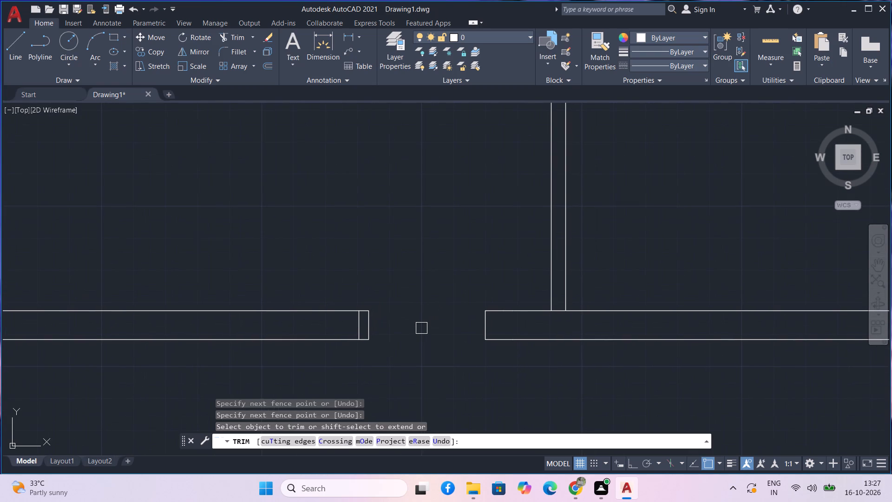
pyautogui.press('space')
# Offset the end line of the wall right of the entrance 3" into the wall.
pyautogui.write('o')
pyautogui.press('space')
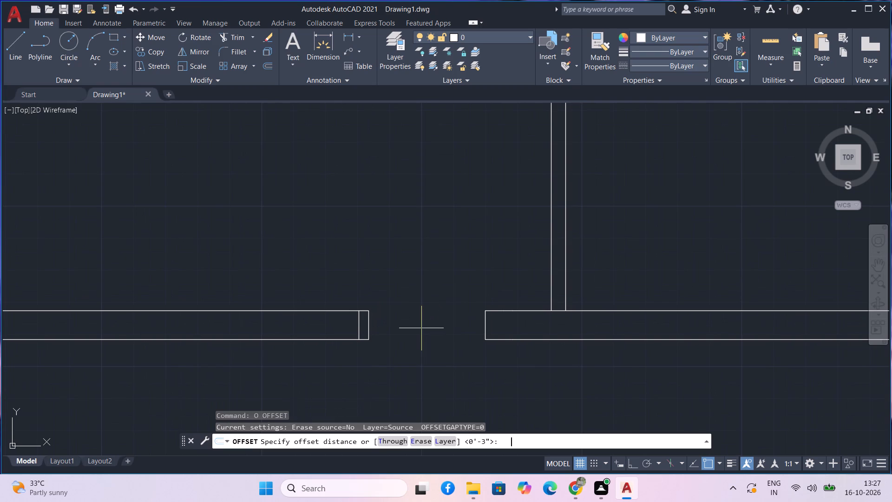
pyautogui.write('3')
pyautogui.press('space')
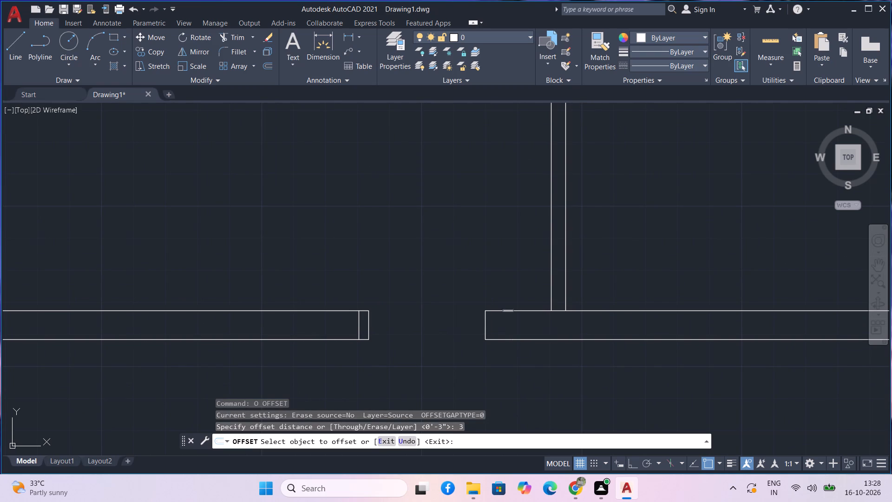
pyautogui.scroll(4, 499, 313)
pyautogui.scroll(-1, 405, 371)
pyautogui.click(405, 371)
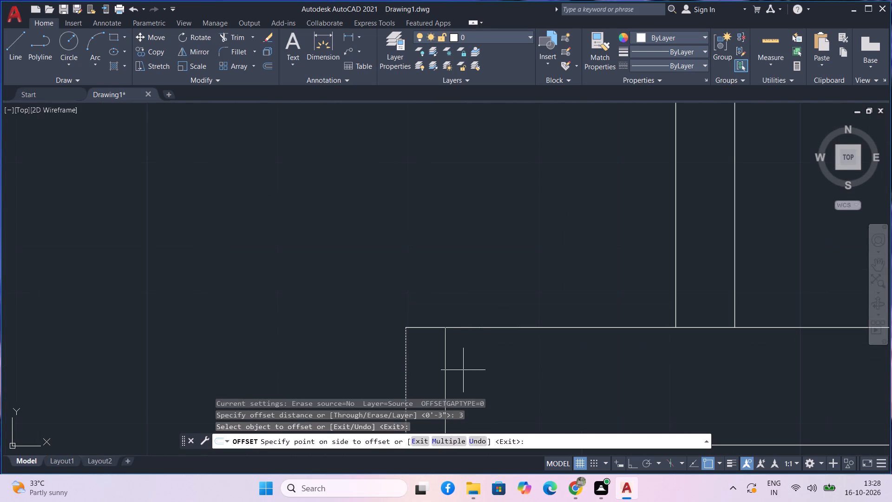
pyautogui.click(463, 370)
pyautogui.scroll(-2, 463, 370)
pyautogui.moveTo(401, 363); pyautogui.dragTo(436, 355, button='middle')
pyautogui.scroll(-1, 401, 363)
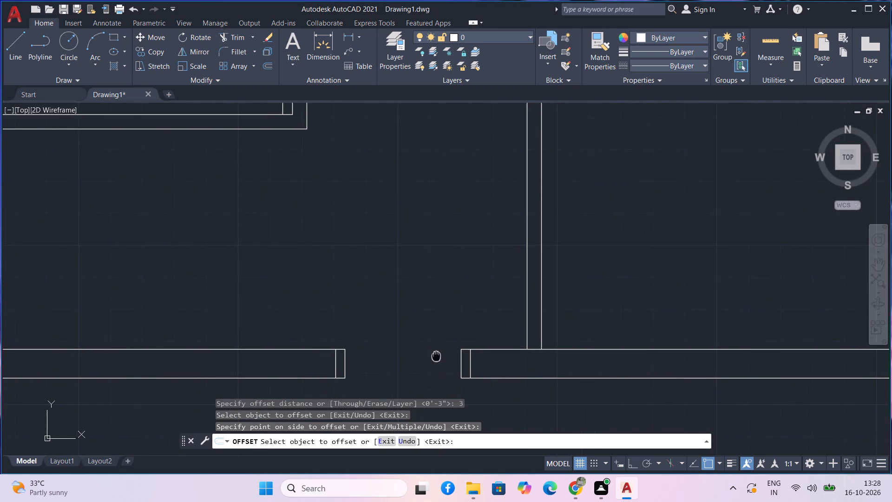
pyautogui.scroll(-1, 433, 355)
pyautogui.moveTo(356, 325); pyautogui.dragTo(360, 472, button='middle')
pyautogui.scroll(-1, 360, 467)
pyautogui.scroll(-3, 277, 409)
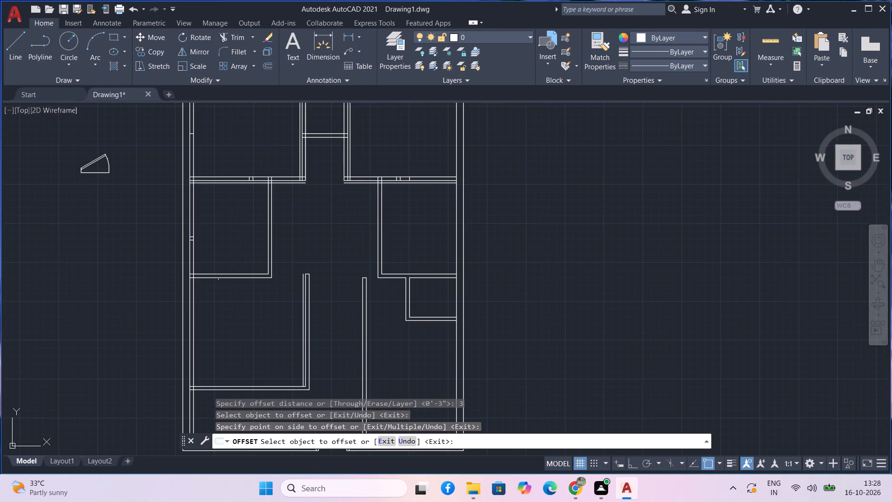
pyautogui.press('Escape')
# Copy the door beside the plan by its lower-left corner to the inner end corner of the wall left of the entrance.
pyautogui.write('co')
pyautogui.press('space')
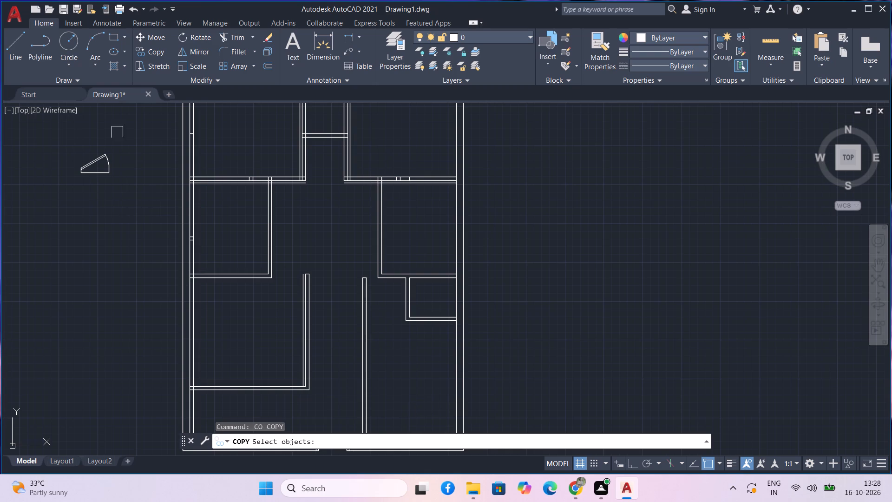
pyautogui.scroll(1, 57, 102)
pyautogui.scroll(3, 80, 153)
pyautogui.moveTo(118, 193); pyautogui.dragTo(100, 167)
pyautogui.click(70, 146)
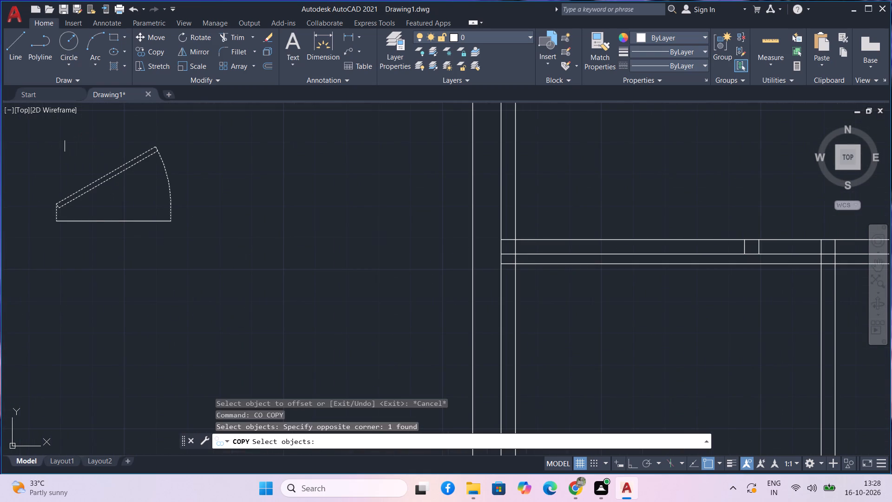
pyautogui.press('space')
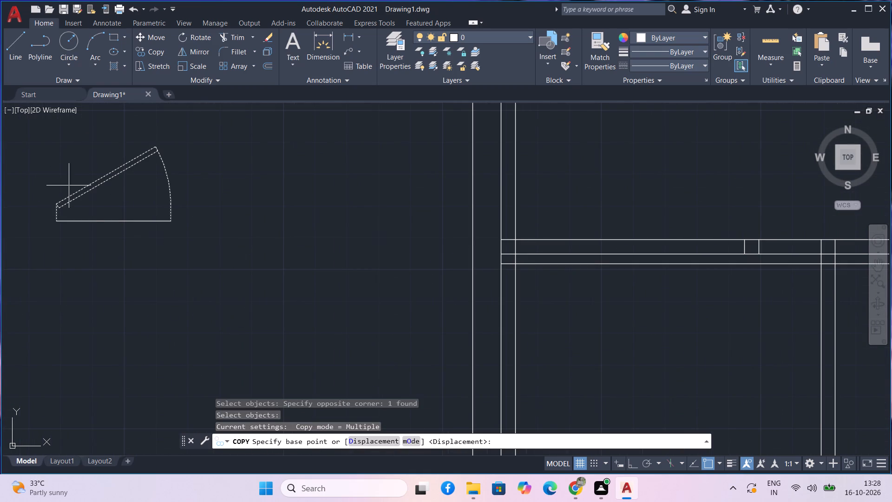
pyautogui.press('c')
pyautogui.scroll(4, 51, 218)
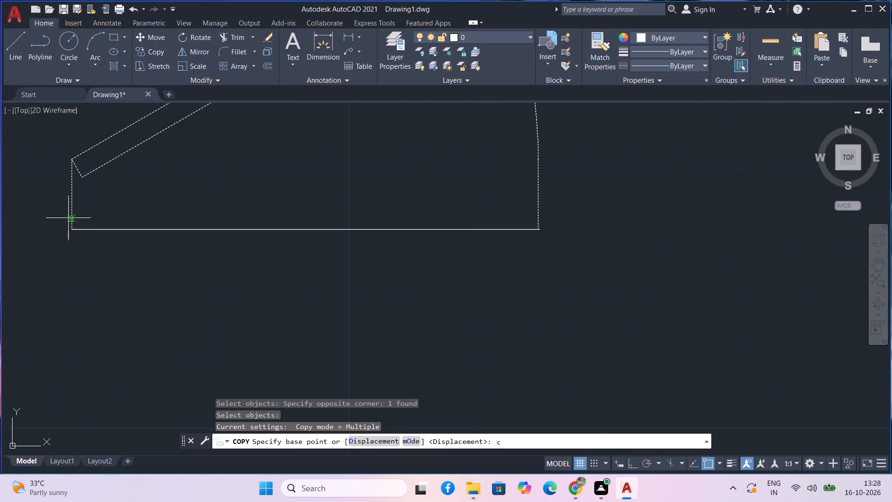
pyautogui.click(70, 225)
pyautogui.scroll(-4, 94, 235)
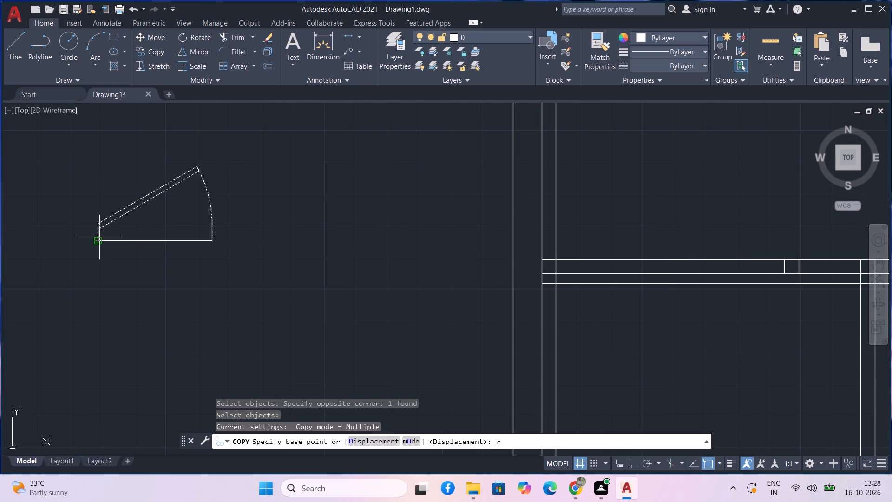
pyautogui.scroll(4, 97, 239)
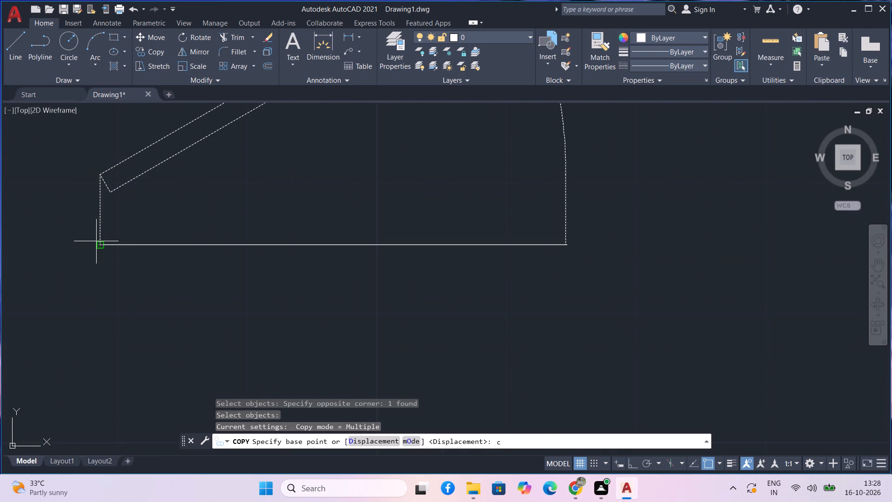
pyautogui.click(96, 241)
pyautogui.press('space')
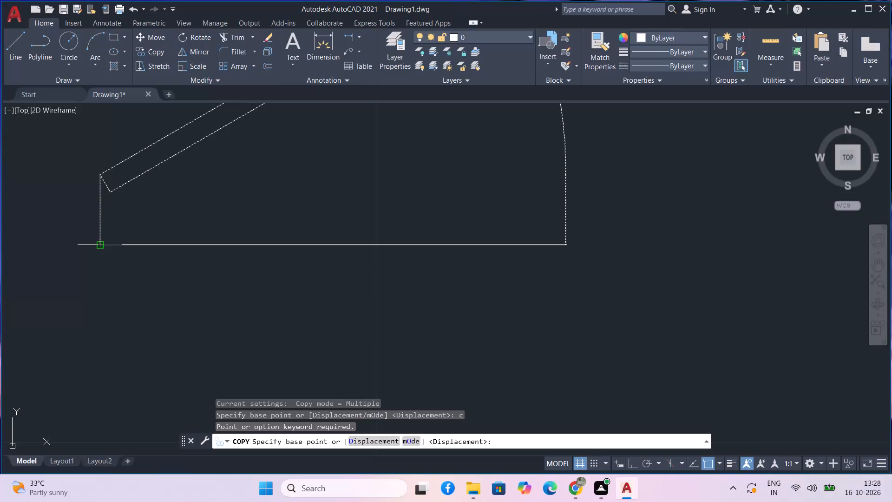
pyautogui.click(102, 243)
pyautogui.scroll(-5, 184, 304)
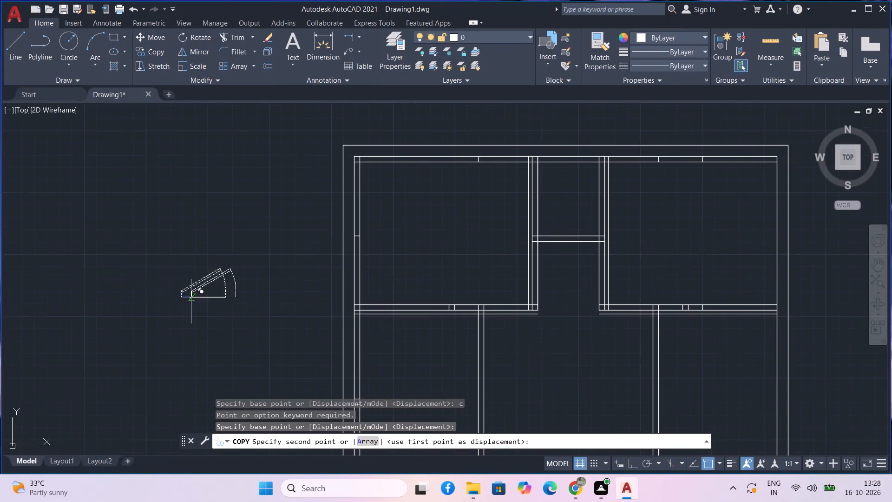
pyautogui.moveTo(192, 300); pyautogui.dragTo(119, 76, button='middle')
pyautogui.scroll(-1, 119, 106)
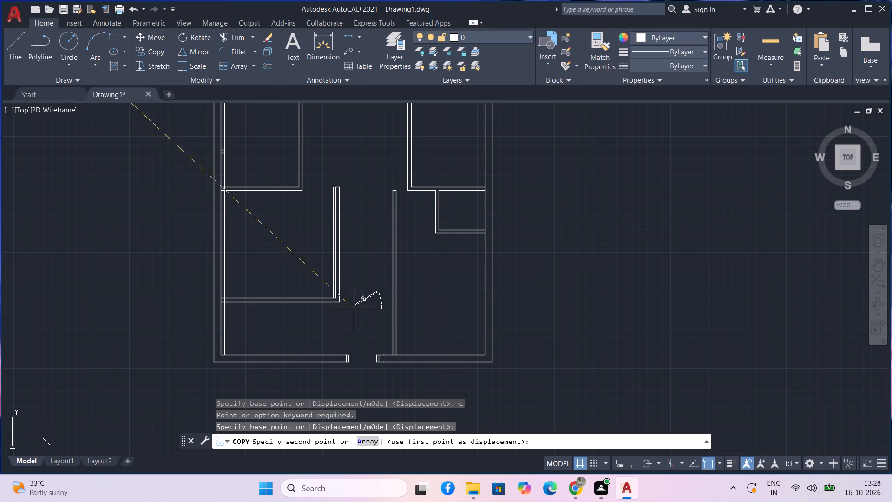
pyautogui.scroll(3, 343, 346)
pyautogui.moveTo(352, 350); pyautogui.dragTo(328, 258, button='middle')
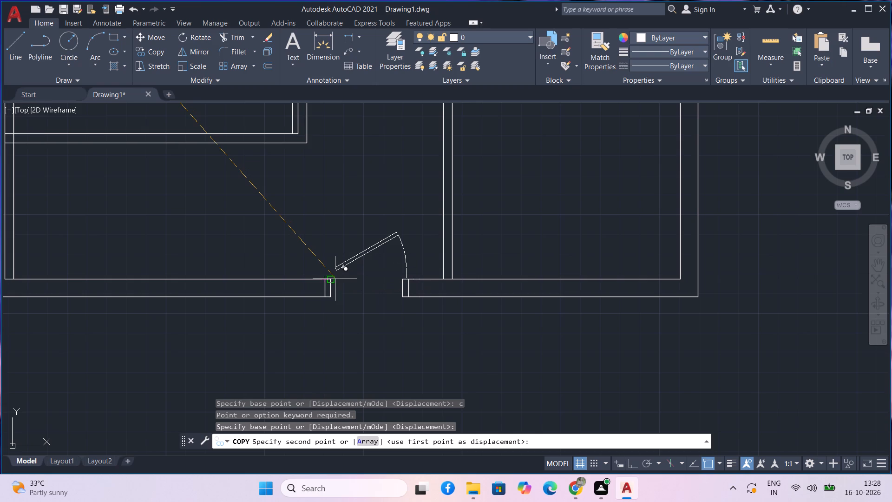
pyautogui.scroll(4, 326, 279)
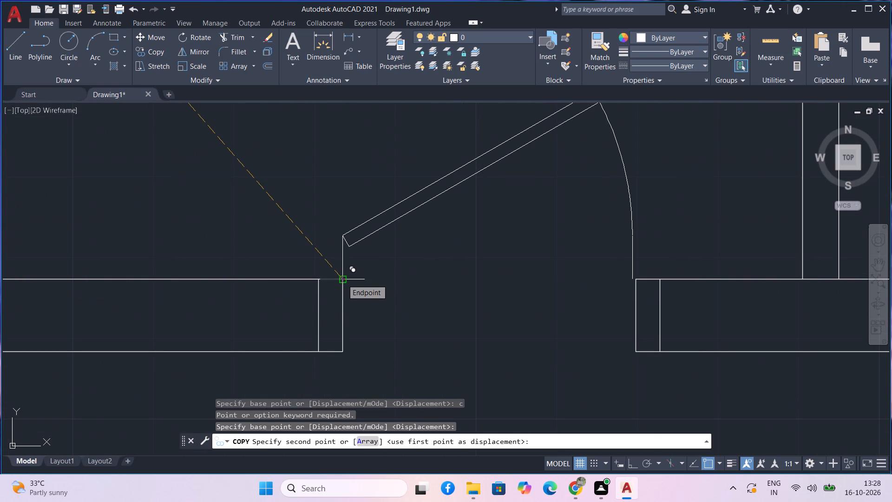
pyautogui.click(342, 279)
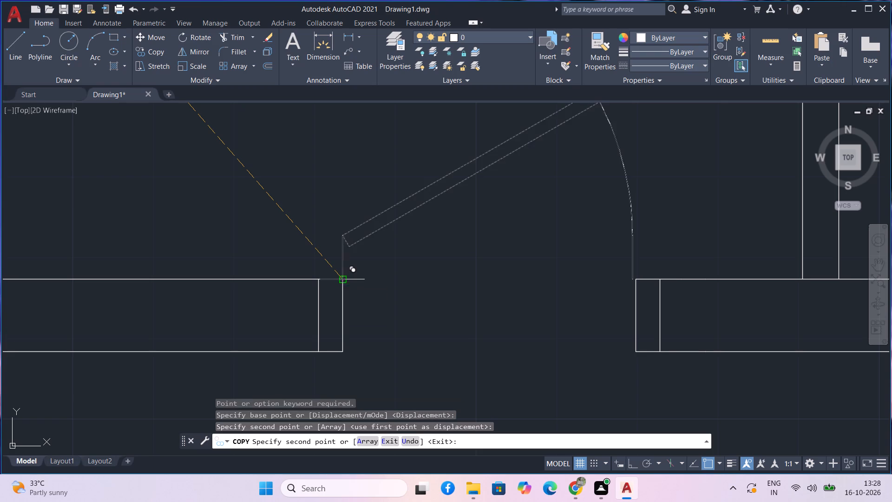
# Place another copy of the door inside the lower-left room and finish copying.
pyautogui.scroll(-2, 360, 316)
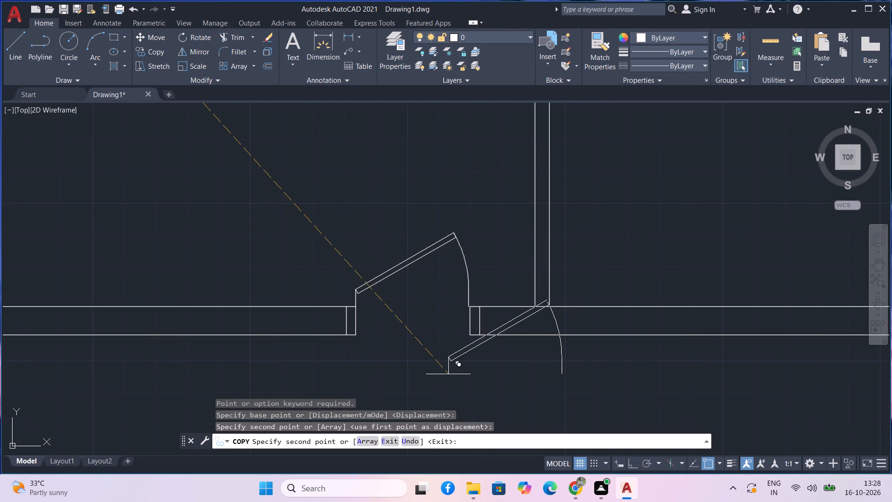
pyautogui.scroll(-2, 289, 484)
pyautogui.scroll(-2, 291, 256)
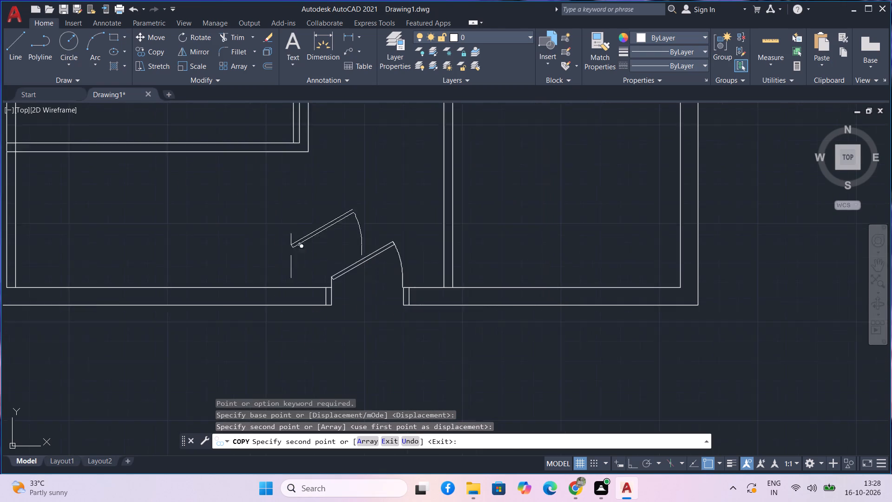
pyautogui.scroll(-1, 291, 256)
pyautogui.moveTo(294, 256); pyautogui.dragTo(274, 385, button='middle')
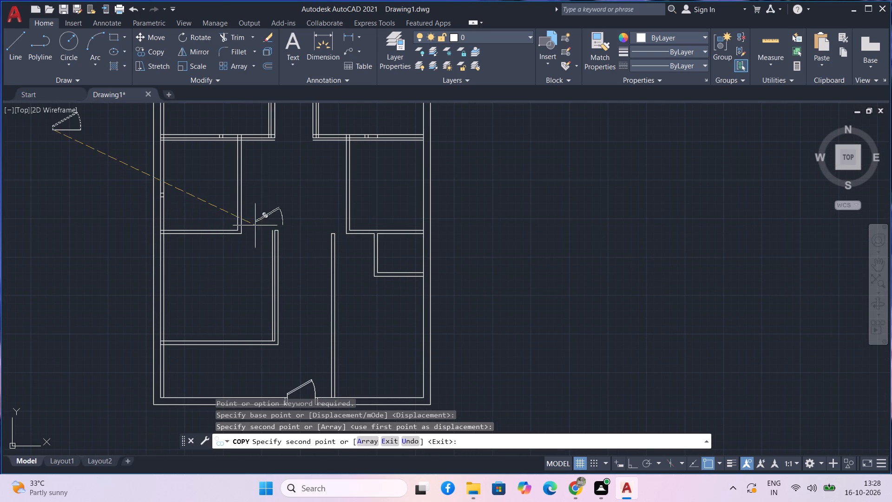
pyautogui.click(226, 302)
pyautogui.scroll(-1, 354, 186)
pyautogui.moveTo(358, 182); pyautogui.dragTo(370, 231, button='middle')
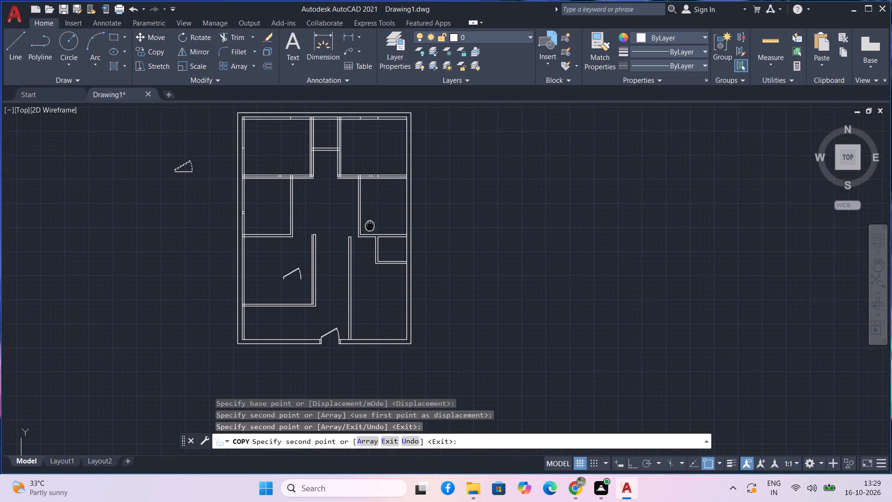
pyautogui.moveTo(370, 231); pyautogui.dragTo(371, 241, button='middle')
pyautogui.press('Escape')
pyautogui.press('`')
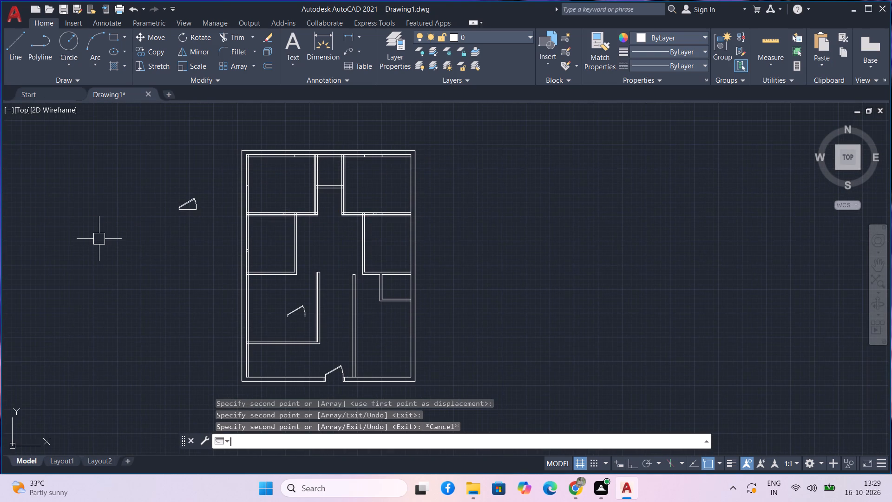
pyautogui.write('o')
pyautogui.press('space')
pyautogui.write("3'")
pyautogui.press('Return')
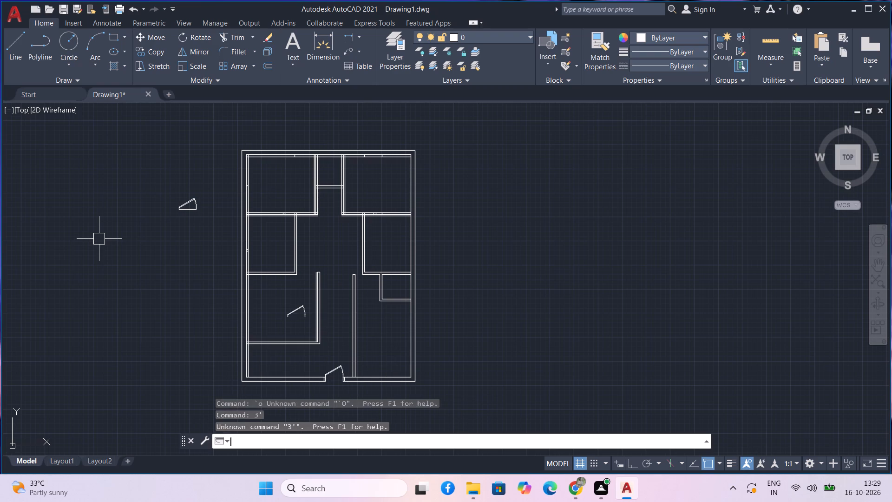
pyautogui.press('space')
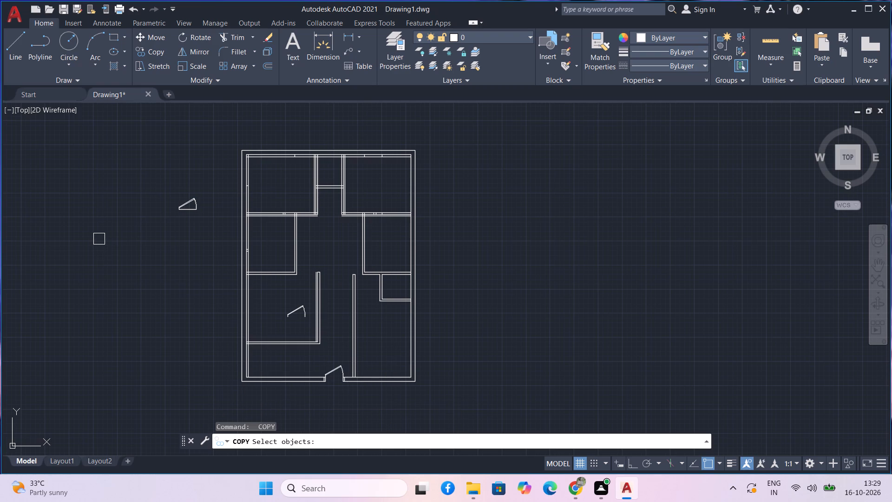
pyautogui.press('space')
# Offset the upper-left room's 3" guide lines by 3': the one below its bottom wall downward, the one beside its right wall leftward.
pyautogui.write('o')
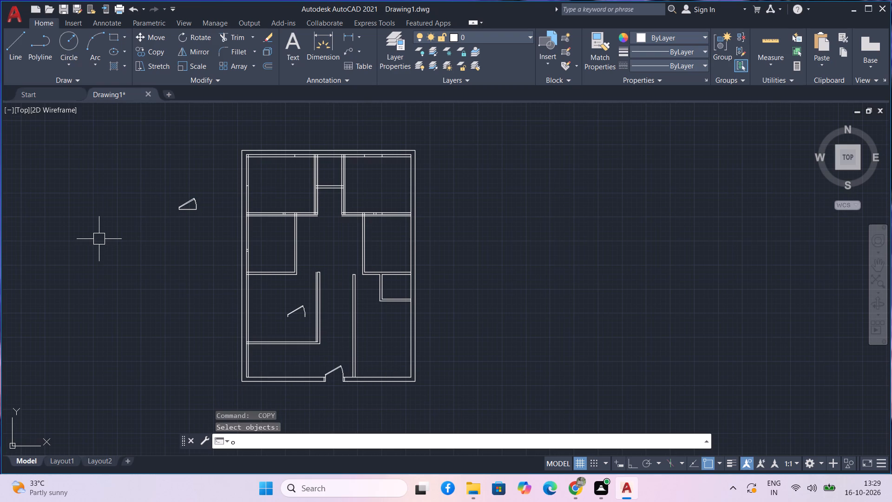
pyautogui.press('space')
pyautogui.write("3'")
pyautogui.press('Return')
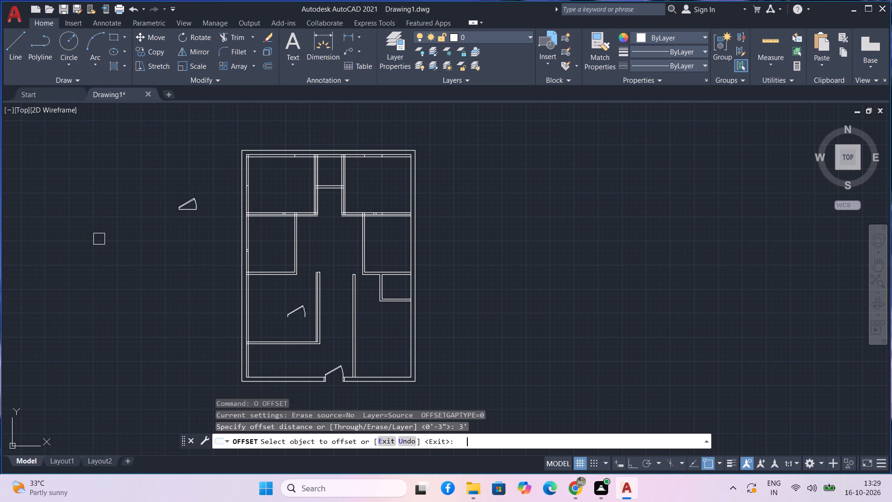
pyautogui.scroll(3, 283, 211)
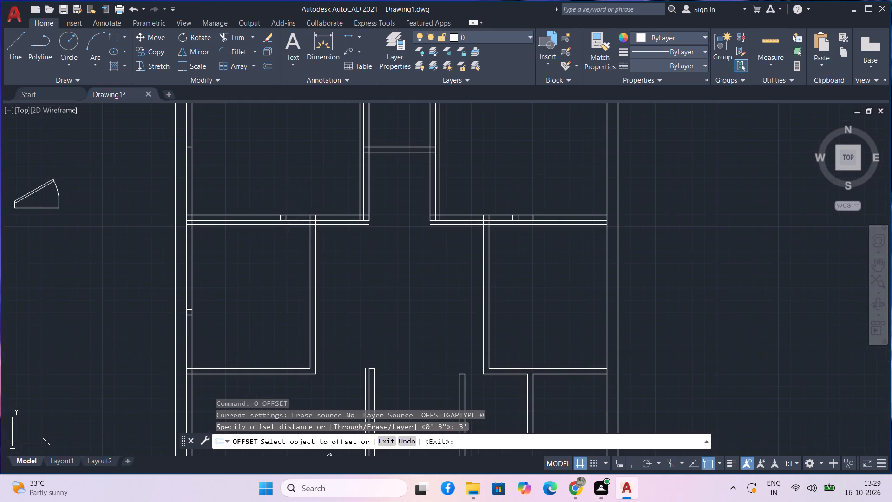
pyautogui.scroll(3, 349, 236)
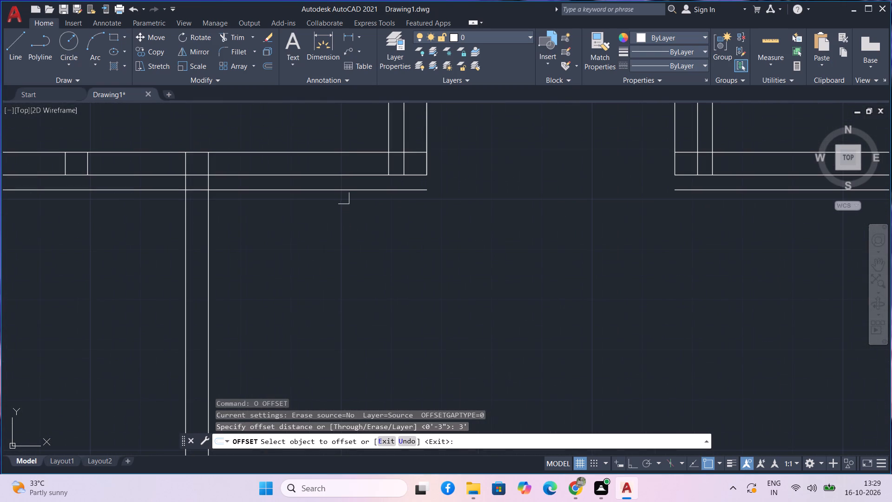
pyautogui.click(346, 189)
pyautogui.click(330, 255)
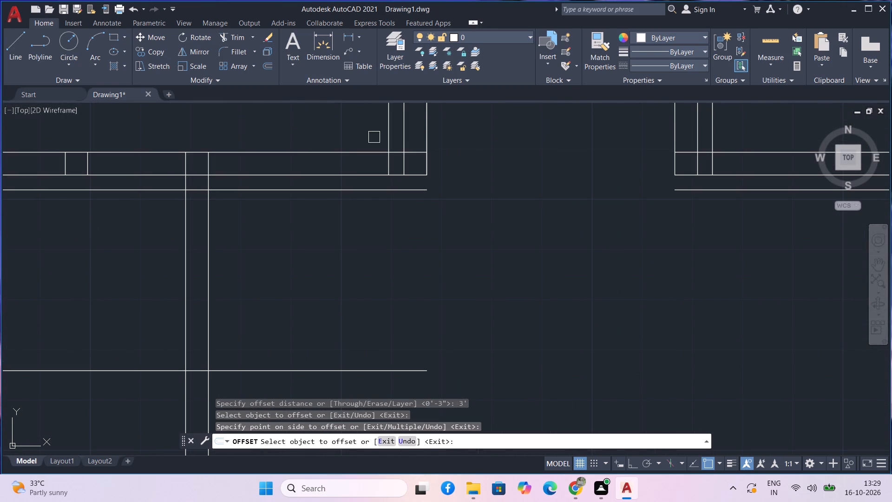
pyautogui.click(386, 133)
pyautogui.click(340, 130)
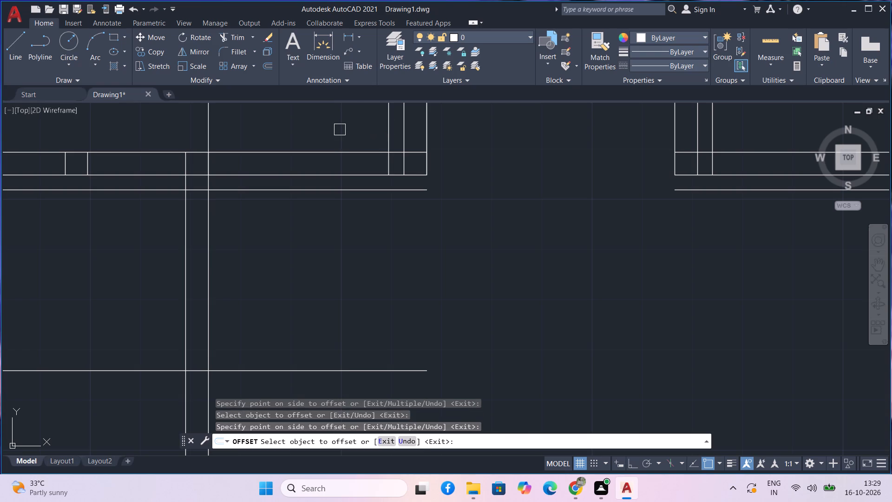
# Offset the 3" guide line beside the upper-right room's left wall 3' to the right, into the room.
pyautogui.scroll(-1, 340, 130)
pyautogui.moveTo(340, 130); pyautogui.dragTo(326, 210, button='middle')
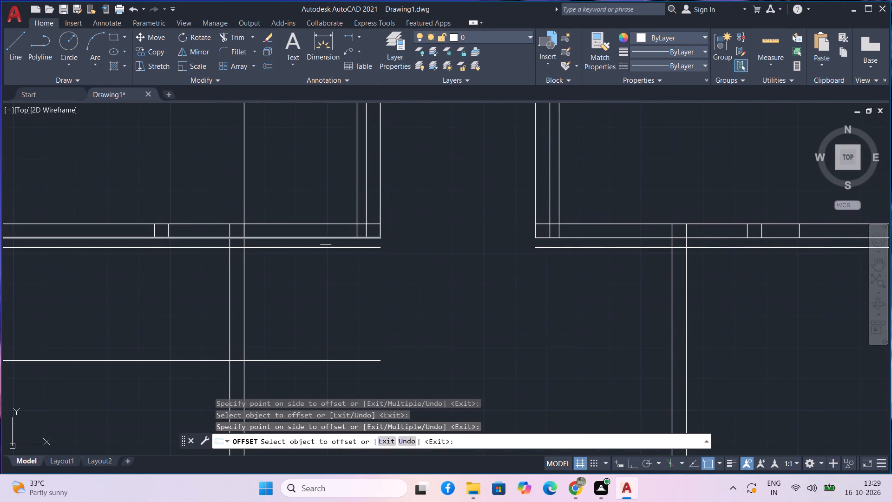
pyautogui.click(563, 192)
pyautogui.click(605, 185)
pyautogui.scroll(-2, 638, 196)
pyautogui.moveTo(689, 281); pyautogui.dragTo(630, 286, button='middle')
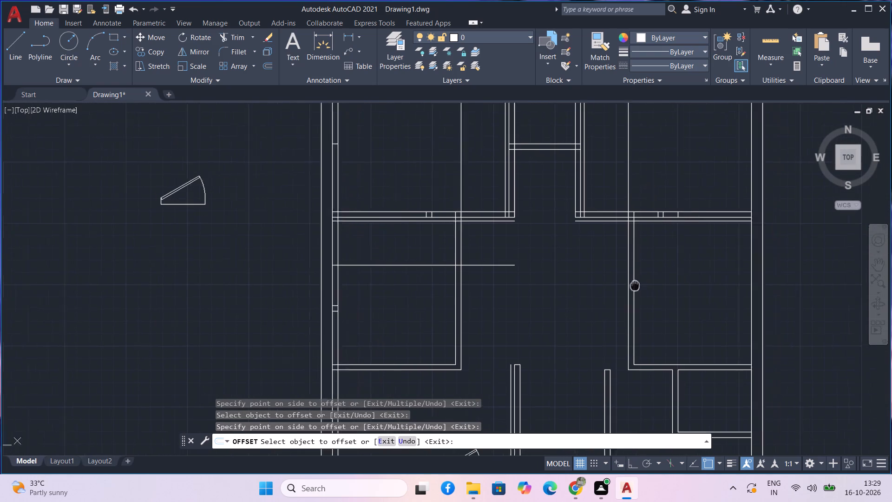
# Offset the 3" guide line below the upper-right room's bottom wall downward by 3'.
pyautogui.moveTo(630, 286); pyautogui.dragTo(625, 289, button='middle')
pyautogui.scroll(3, 625, 240)
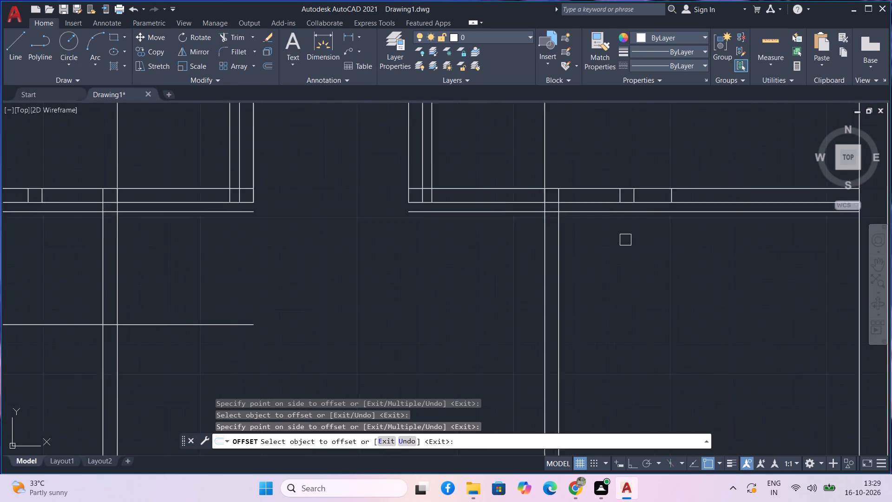
pyautogui.click(586, 198)
pyautogui.scroll(-2, 600, 263)
pyautogui.click(600, 266)
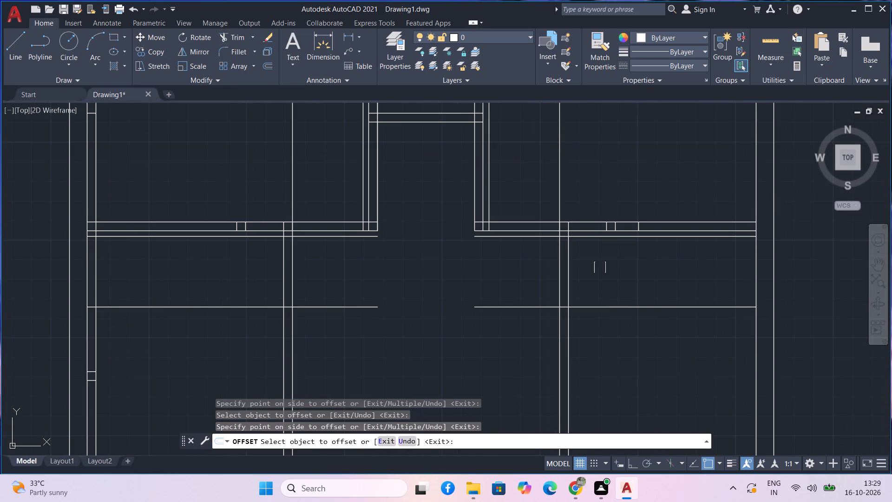
# Offset the 3" guide line beside the lower-left room's right wall 3' leftward into the room and finish offsetting.
pyautogui.scroll(-2, 606, 341)
pyautogui.moveTo(599, 336); pyautogui.dragTo(565, 222, button='middle')
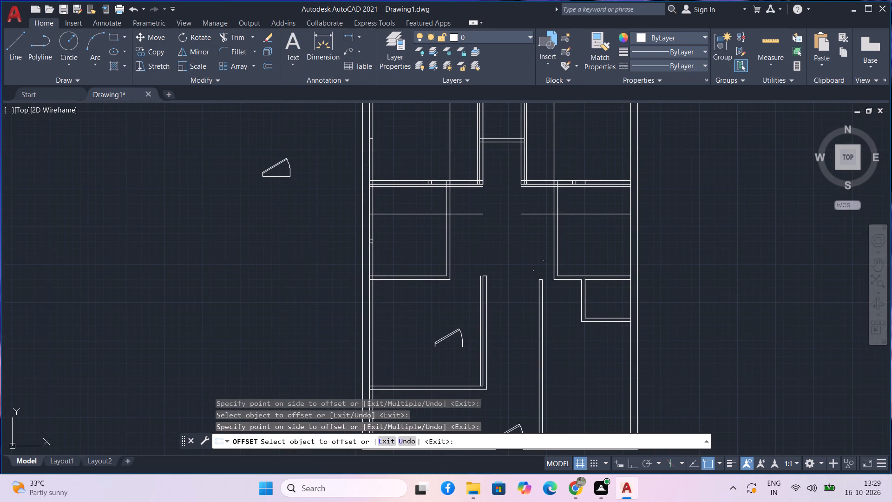
pyautogui.moveTo(535, 258); pyautogui.dragTo(533, 248, button='middle')
pyautogui.scroll(3, 483, 276)
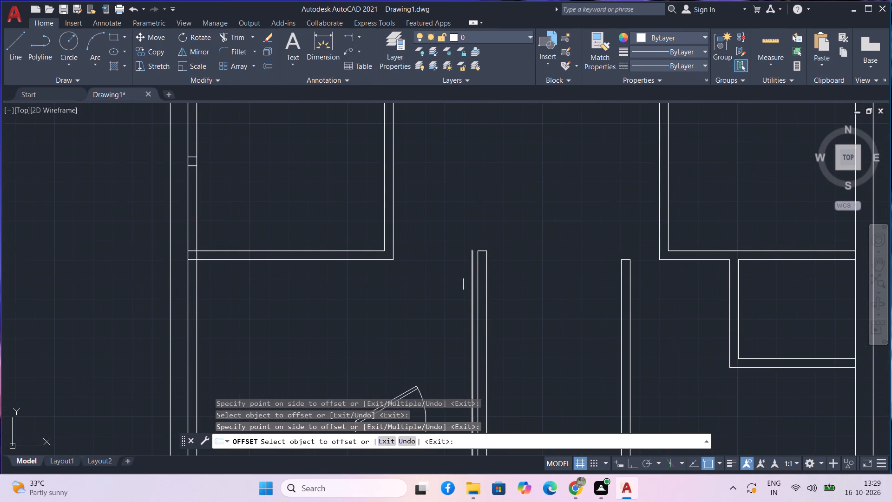
pyautogui.click(469, 284)
pyautogui.click(450, 283)
pyautogui.scroll(-1, 450, 283)
pyautogui.moveTo(441, 305); pyautogui.dragTo(428, 238, button='middle')
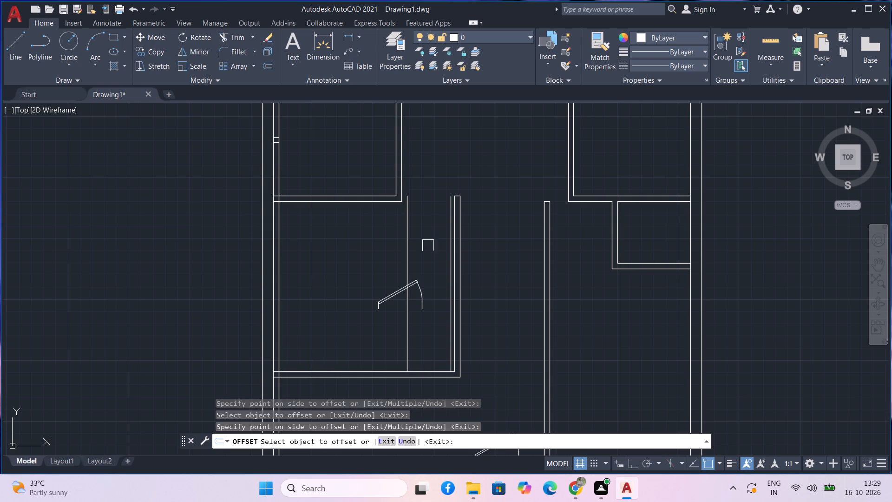
pyautogui.scroll(-1, 568, 292)
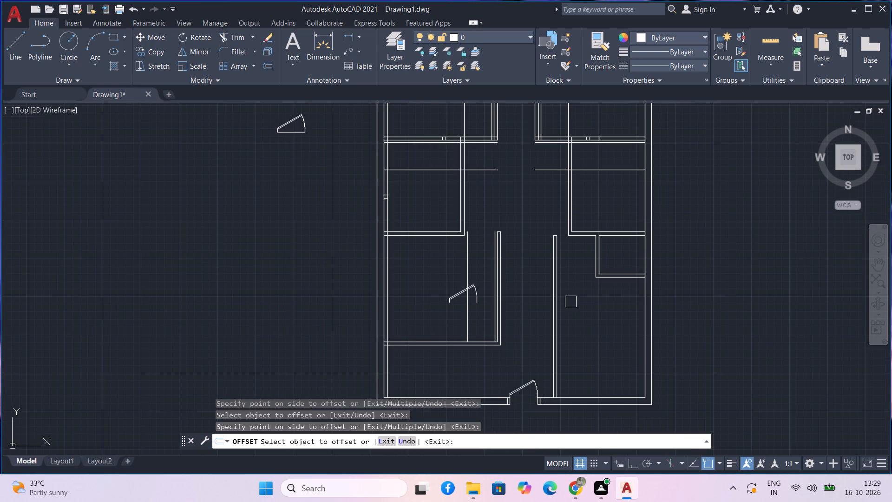
pyautogui.press('space')
# Extend both lines of the lower-left room's top wall rightward to the 3' guide line.
pyautogui.scroll(3, 494, 233)
pyautogui.moveTo(405, 229); pyautogui.dragTo(420, 241, button='middle')
pyautogui.moveTo(427, 234); pyautogui.dragTo(430, 263, button='middle')
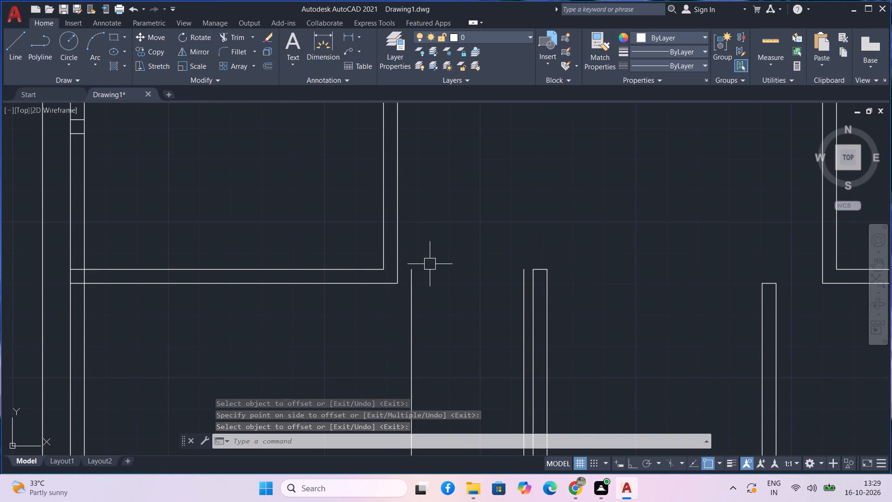
pyautogui.press('Escape')
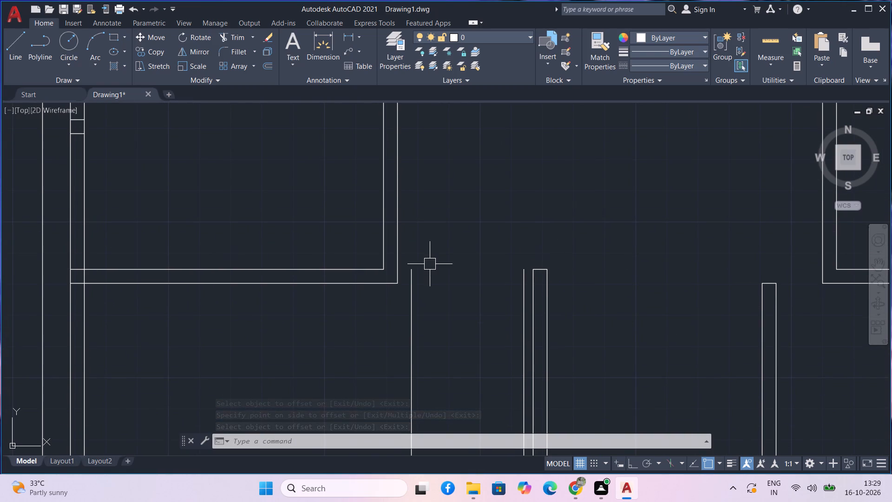
pyautogui.write('ec')
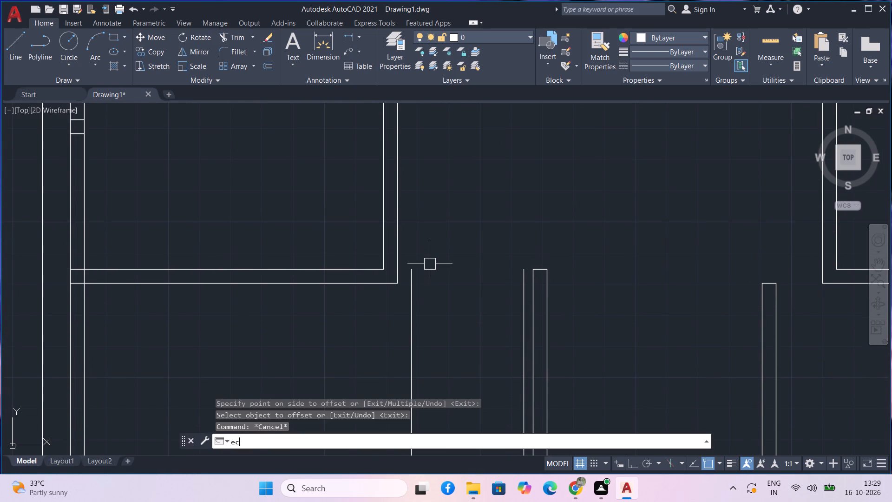
pyautogui.press('BackSpace')
pyautogui.write('x')
pyautogui.press('space')
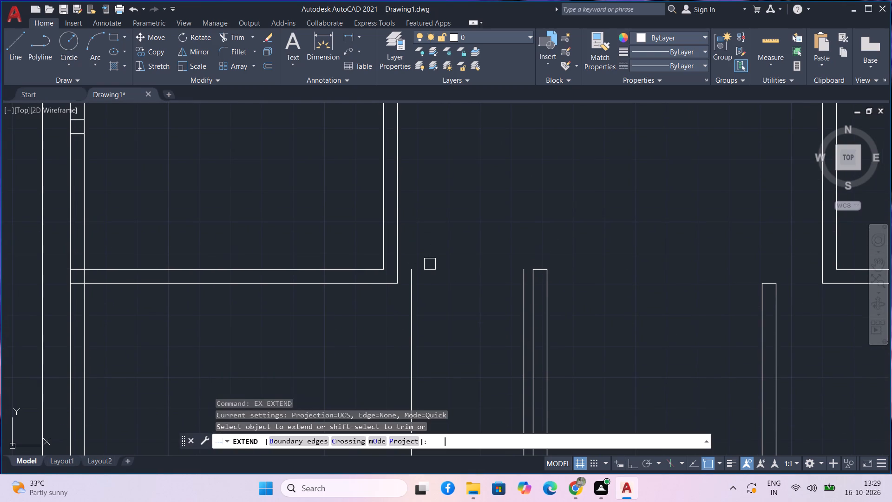
pyautogui.click(384, 284)
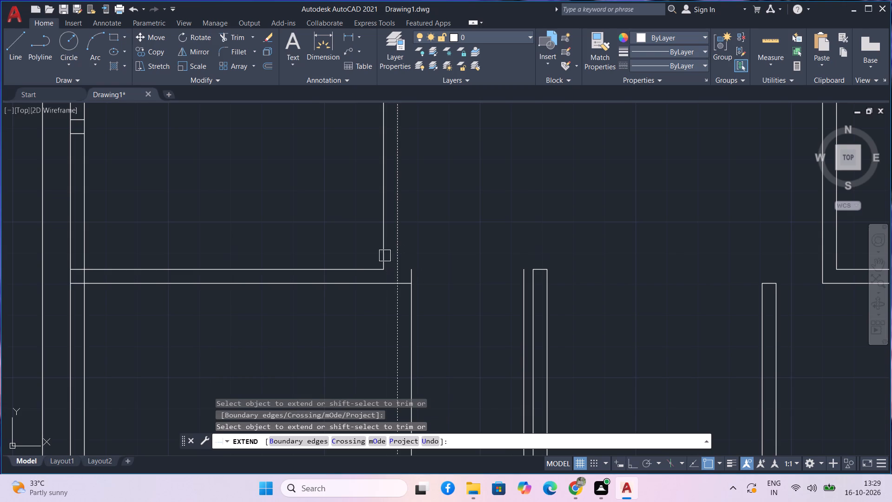
pyautogui.click(362, 265)
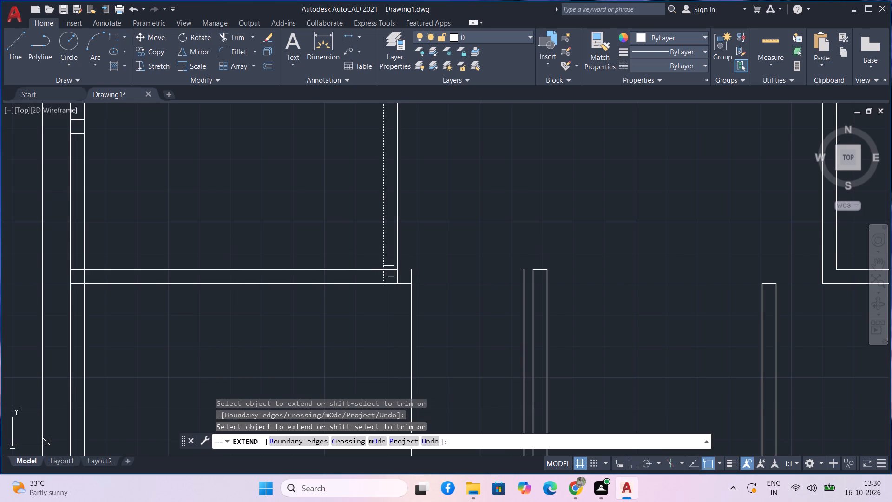
pyautogui.click(361, 267)
pyautogui.press('space')
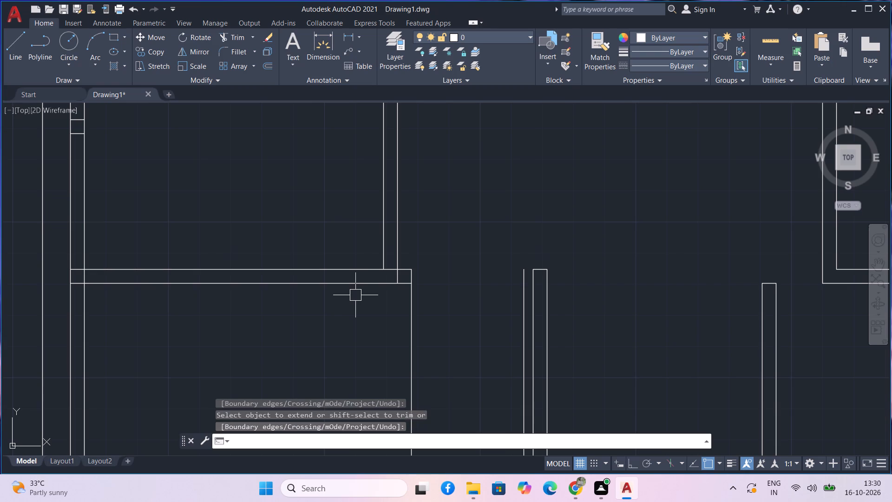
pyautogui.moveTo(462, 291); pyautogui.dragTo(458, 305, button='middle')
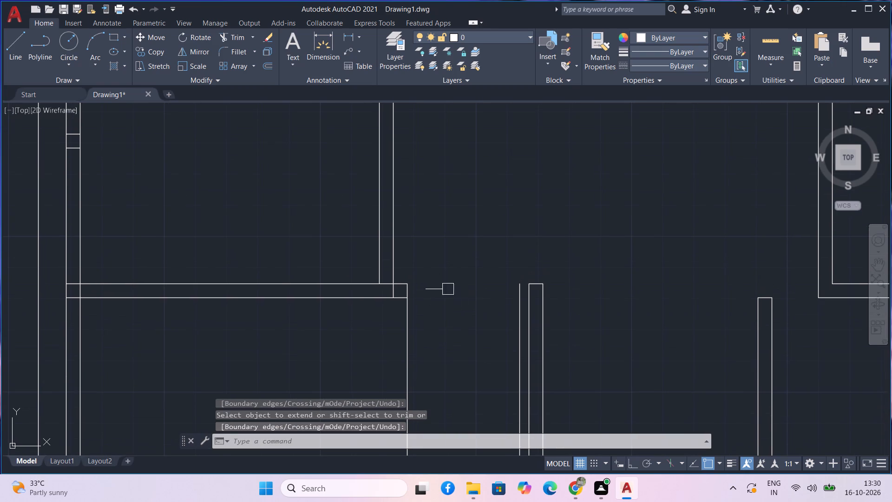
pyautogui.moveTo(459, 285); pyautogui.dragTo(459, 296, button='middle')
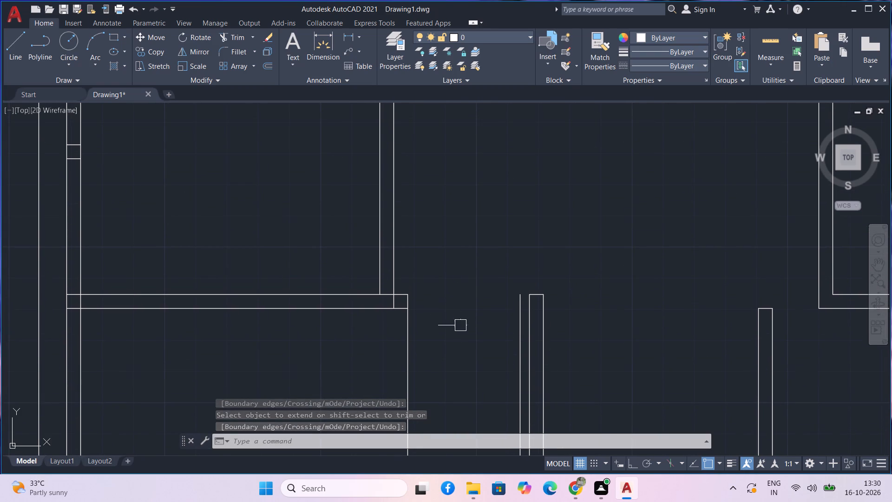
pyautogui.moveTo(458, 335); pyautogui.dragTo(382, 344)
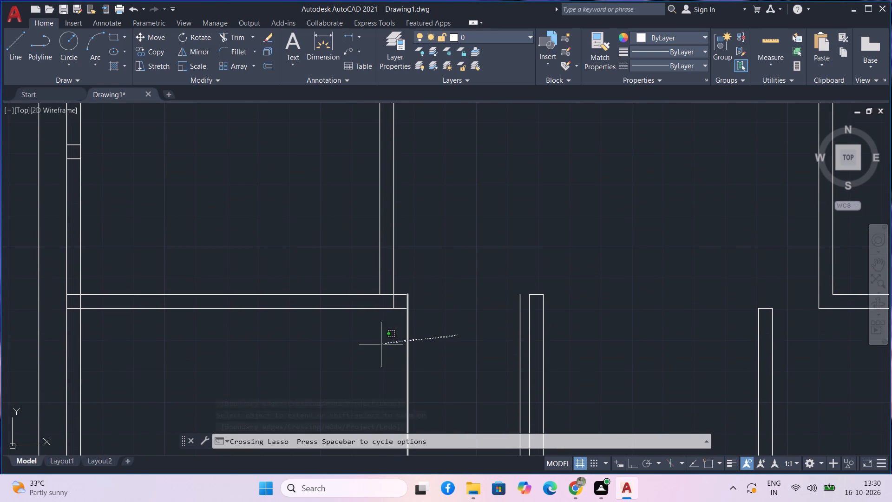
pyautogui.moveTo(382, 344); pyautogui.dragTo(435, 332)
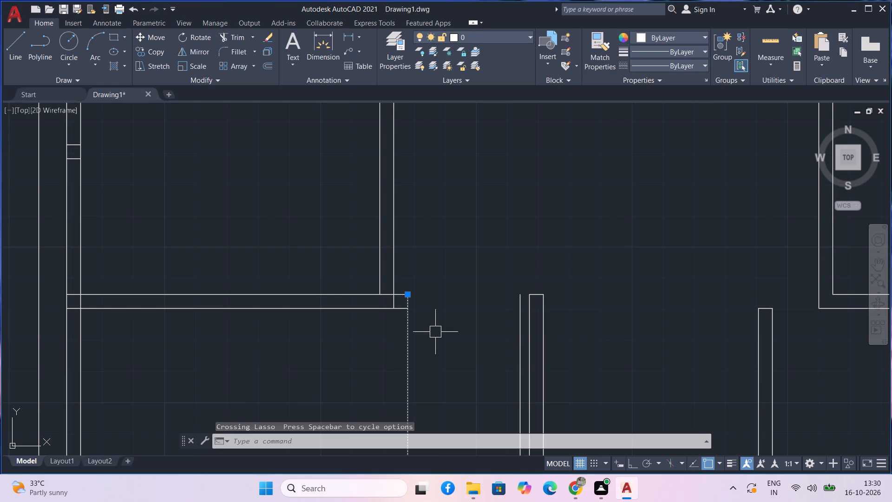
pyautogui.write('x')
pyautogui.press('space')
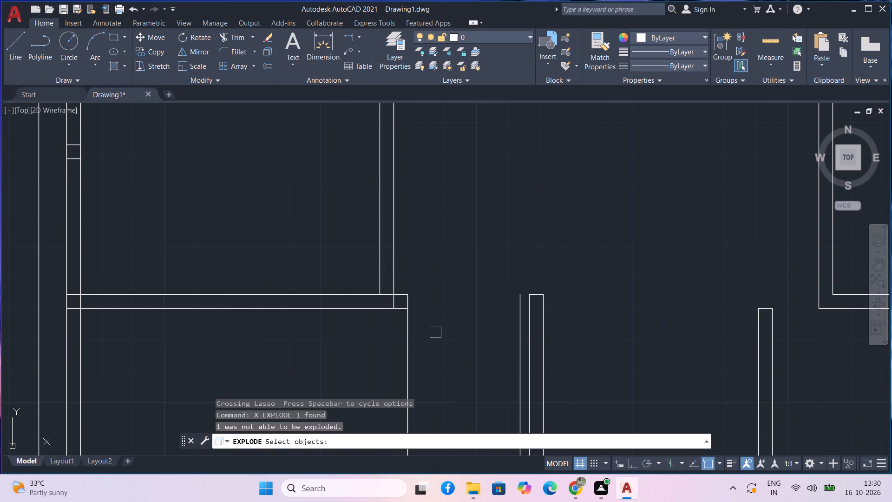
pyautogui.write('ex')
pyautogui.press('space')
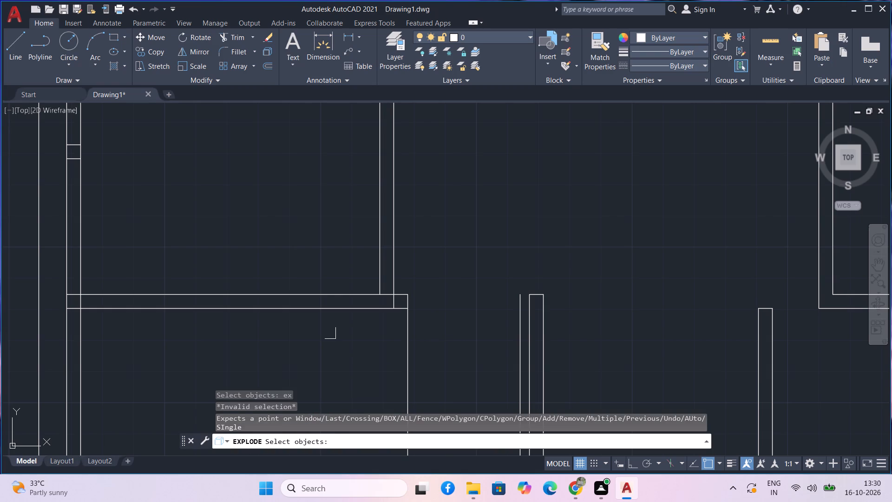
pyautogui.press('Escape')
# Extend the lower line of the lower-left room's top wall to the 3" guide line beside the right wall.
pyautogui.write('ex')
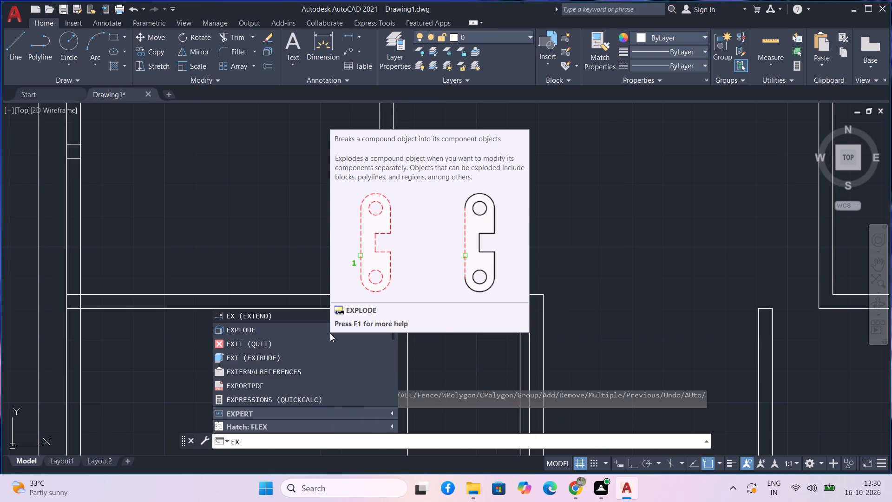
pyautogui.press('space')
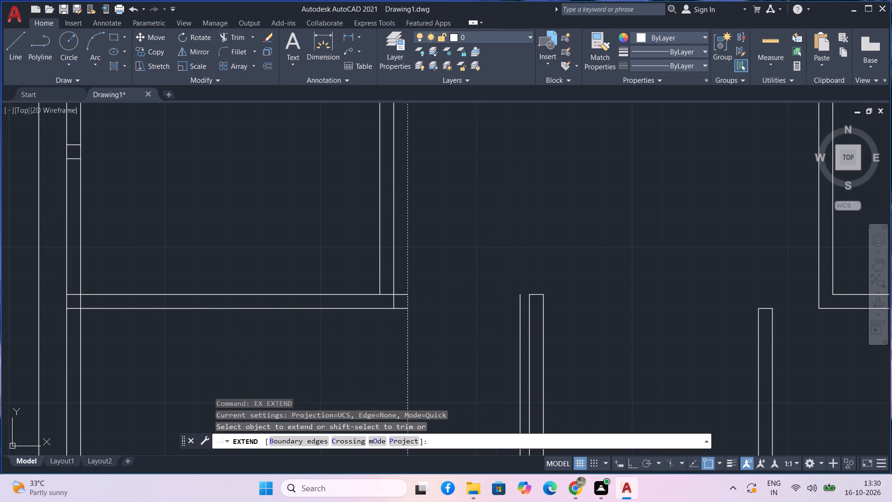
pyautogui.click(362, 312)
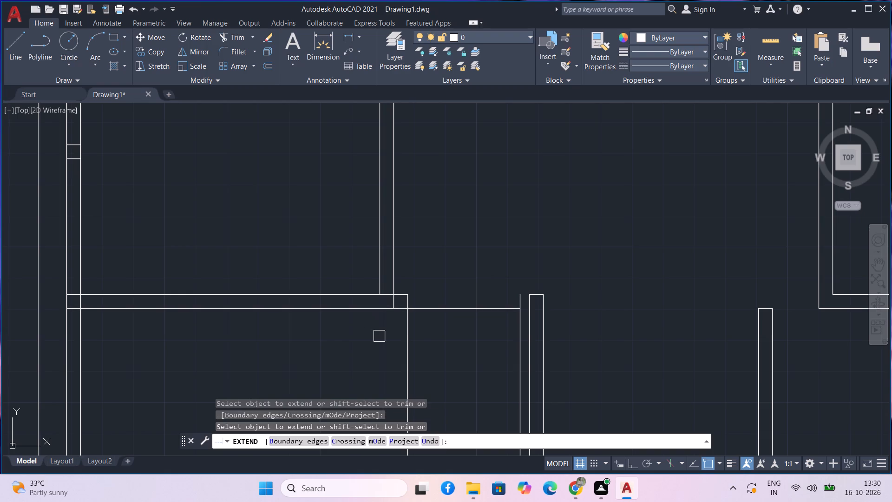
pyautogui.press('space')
# Trim the 3' guide line below the lower-left room's top wall and the wall line crossing the door gap.
pyautogui.write('tr')
pyautogui.press('space')
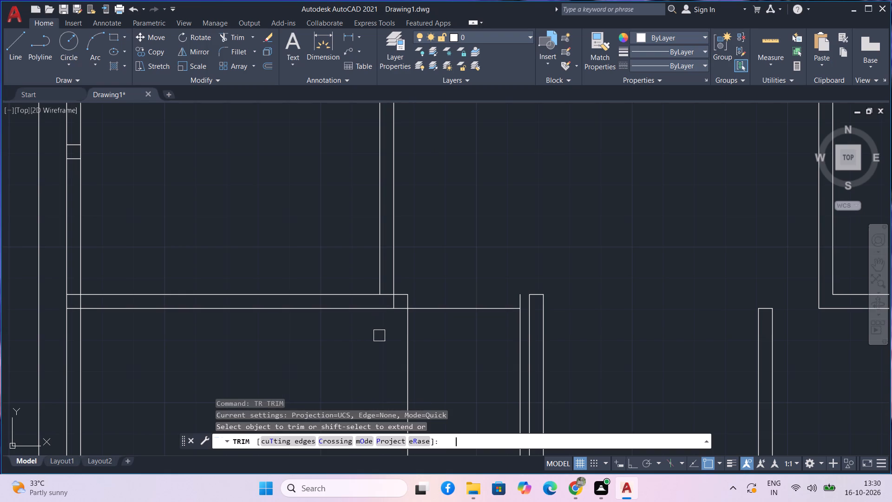
pyautogui.moveTo(436, 356); pyautogui.dragTo(373, 357)
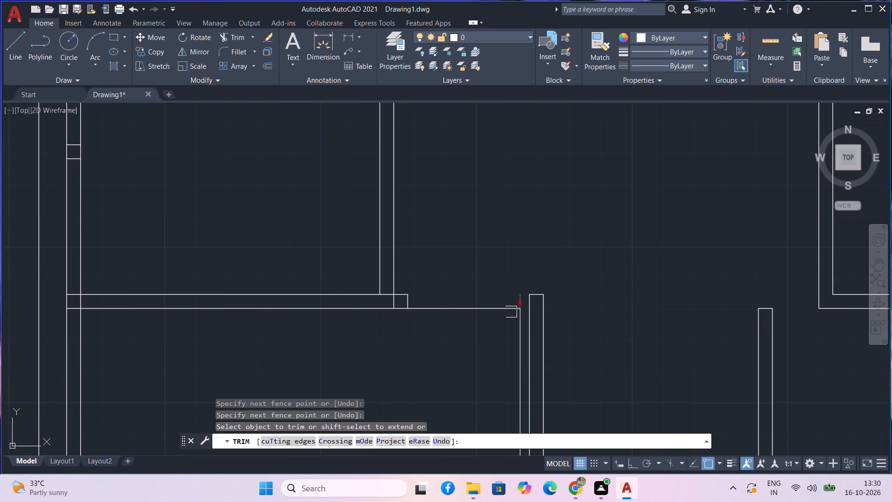
pyautogui.click(490, 304)
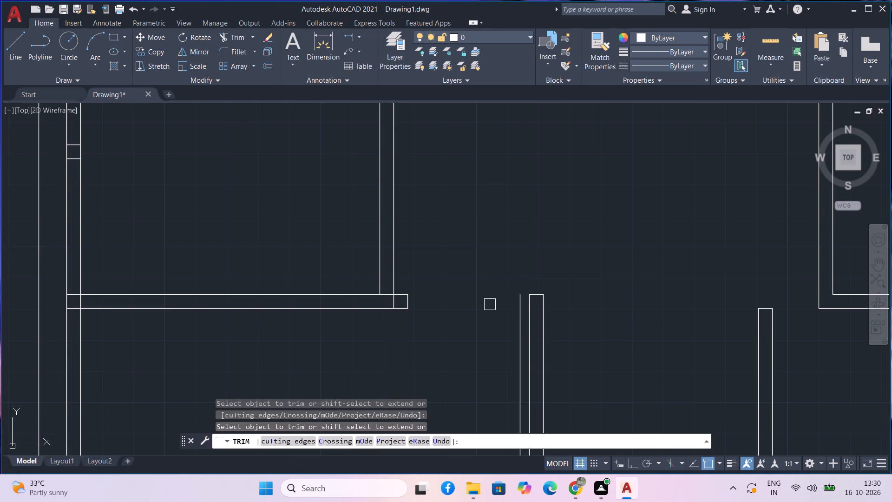
# Extend both lines of the lower-left room's top wall across the door gap, past the 3" guide line to the right wall.
pyautogui.moveTo(481, 330); pyautogui.dragTo(420, 244, button='middle')
pyautogui.scroll(-1, 411, 258)
pyautogui.moveTo(411, 258); pyautogui.dragTo(409, 312, button='middle')
pyautogui.scroll(2, 408, 297)
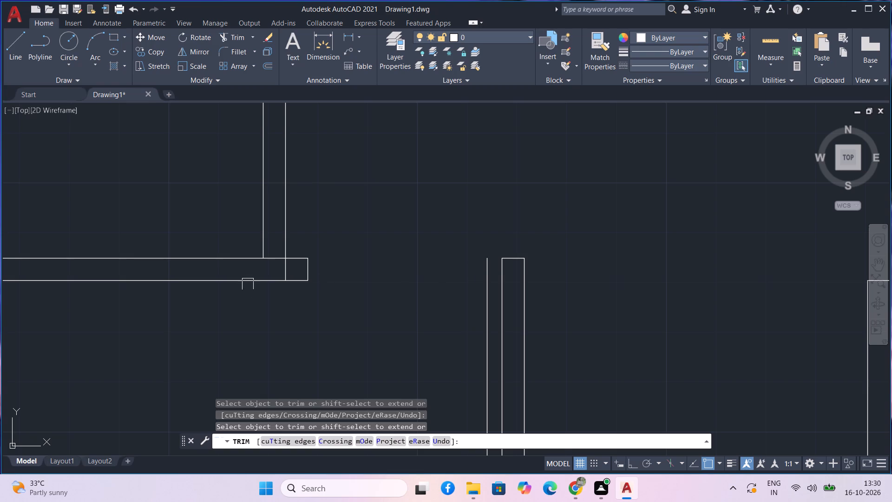
pyautogui.keyDown('shift'); pyautogui.click(274, 279); pyautogui.keyUp('shift')
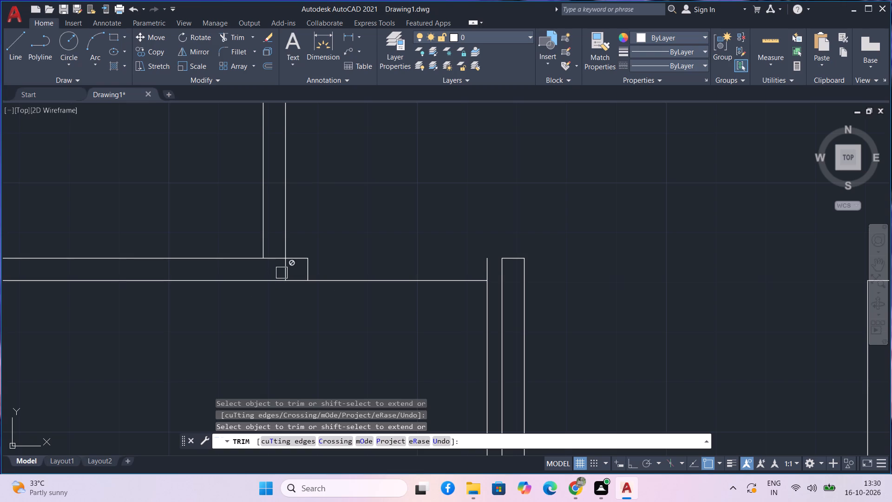
pyautogui.keyDown('shift'); pyautogui.click(295, 260); pyautogui.keyUp('shift')
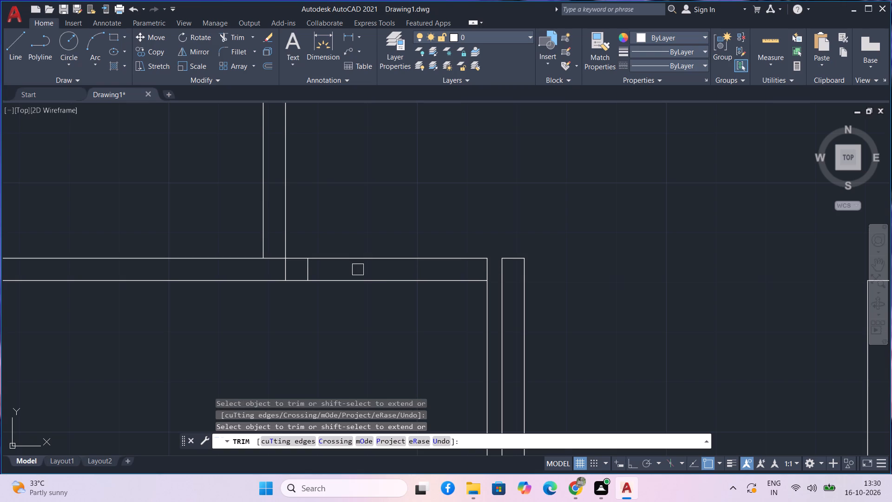
pyautogui.keyDown('shift'); pyautogui.click(393, 280); pyautogui.keyUp('shift')
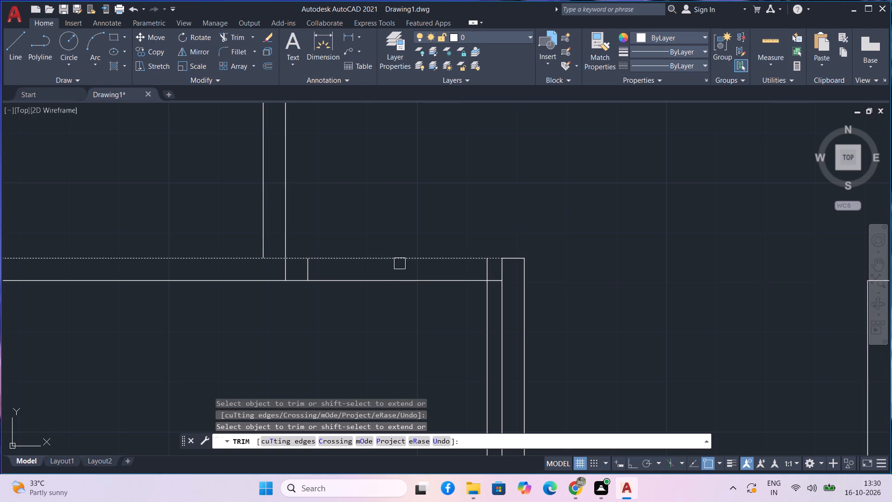
pyautogui.keyDown('shift'); pyautogui.click(400, 264); pyautogui.keyUp('shift')
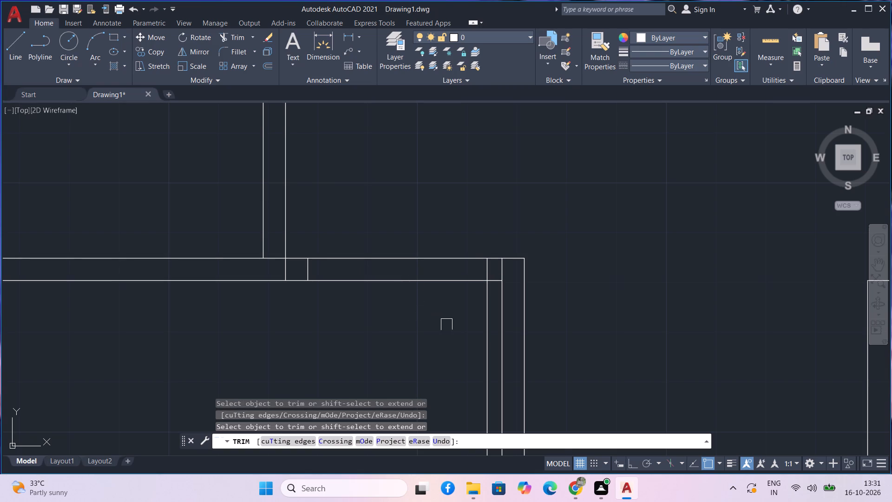
# Trim the 3" guide line below the top wall, the wall lines across the 3' door gap, and the leftover lines inside both wall junctions.
pyautogui.click(492, 336)
pyautogui.moveTo(449, 336); pyautogui.dragTo(411, 192)
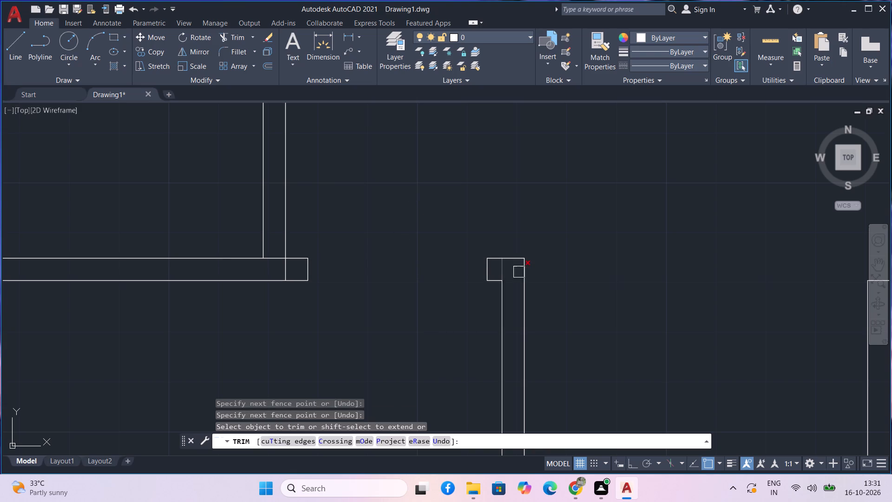
pyautogui.scroll(1, 507, 272)
pyautogui.click(500, 271)
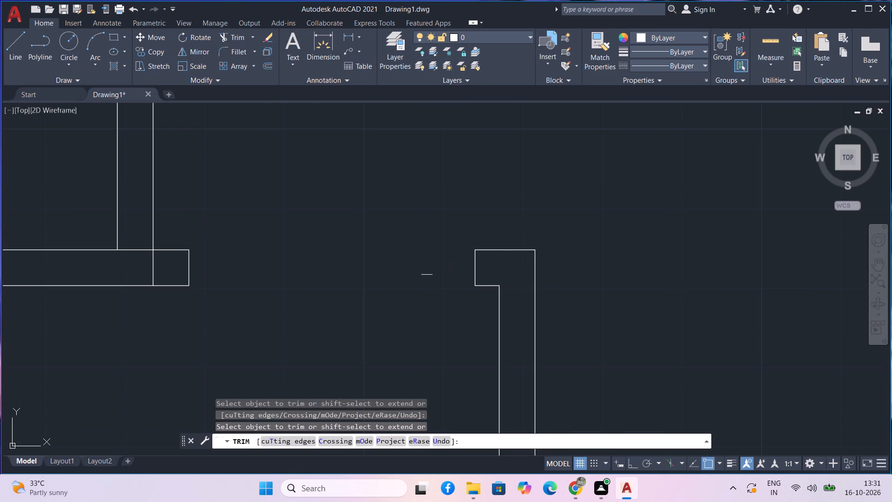
pyautogui.click(154, 268)
pyautogui.click(136, 256)
# Trim the 3' guide line in the middle-left room and the room's right wall lines across the door gap above it.
pyautogui.scroll(-3, 156, 277)
pyautogui.scroll(-2, 230, 277)
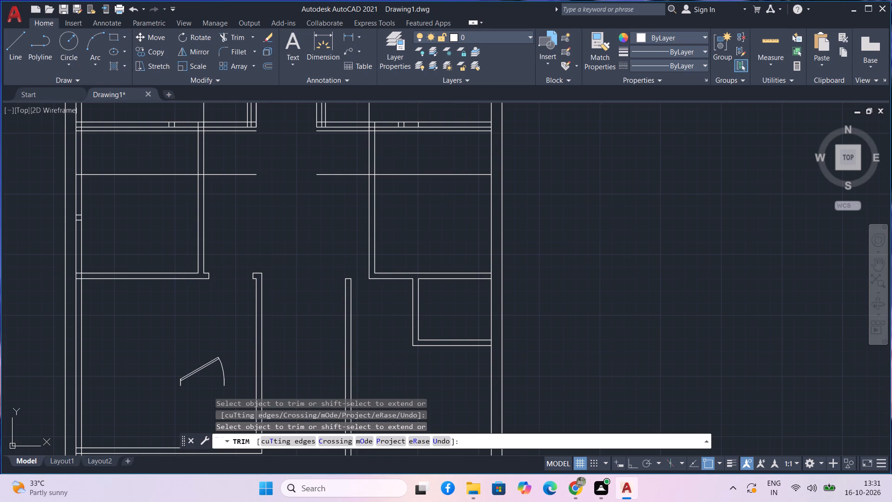
pyautogui.moveTo(301, 296); pyautogui.dragTo(296, 337, button='middle')
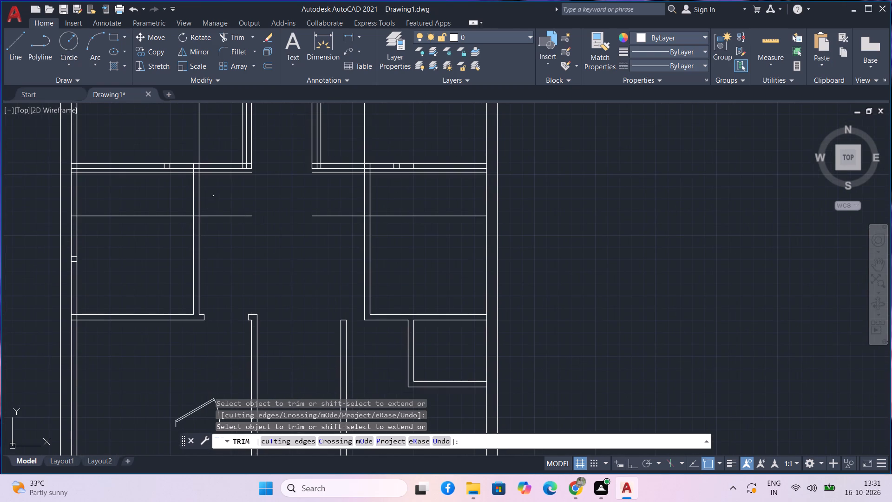
pyautogui.moveTo(220, 199); pyautogui.dragTo(234, 230)
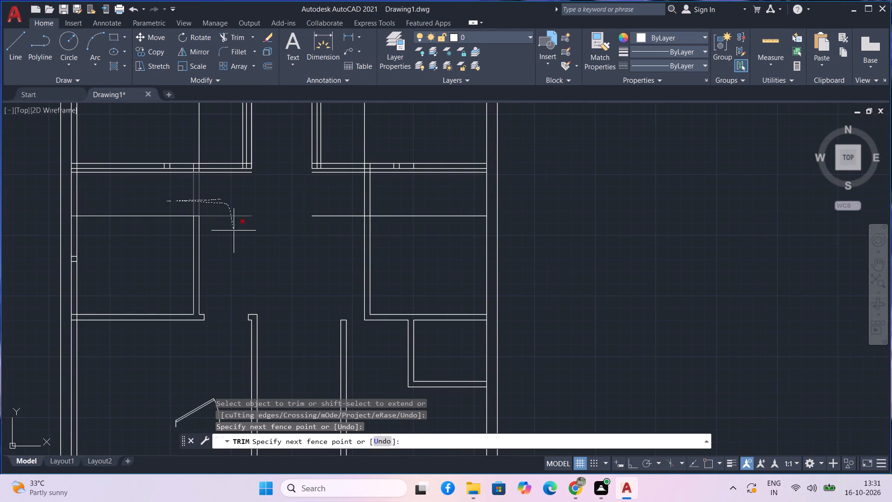
pyautogui.moveTo(234, 230); pyautogui.dragTo(130, 235)
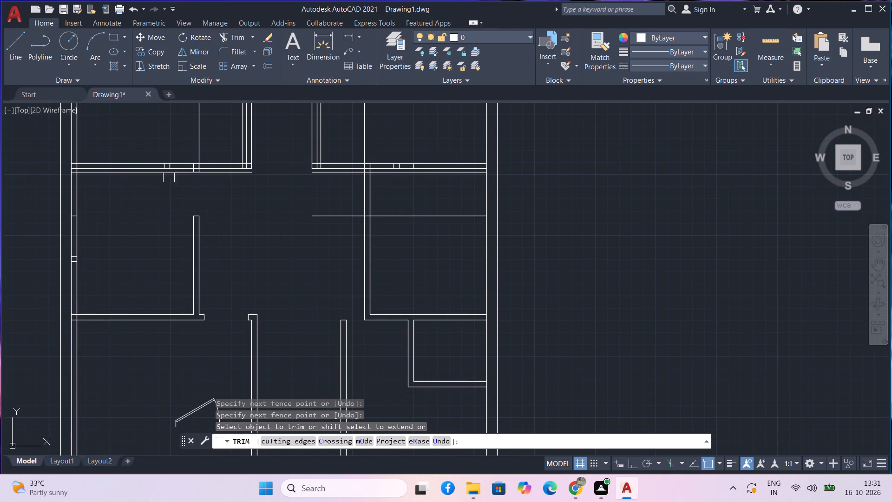
# Trim the leftover short cross lines inside the horizontal wall above the middle-left room.
pyautogui.scroll(4, 170, 169)
pyautogui.moveTo(135, 162); pyautogui.dragTo(214, 158)
pyautogui.moveTo(304, 166); pyautogui.dragTo(333, 166)
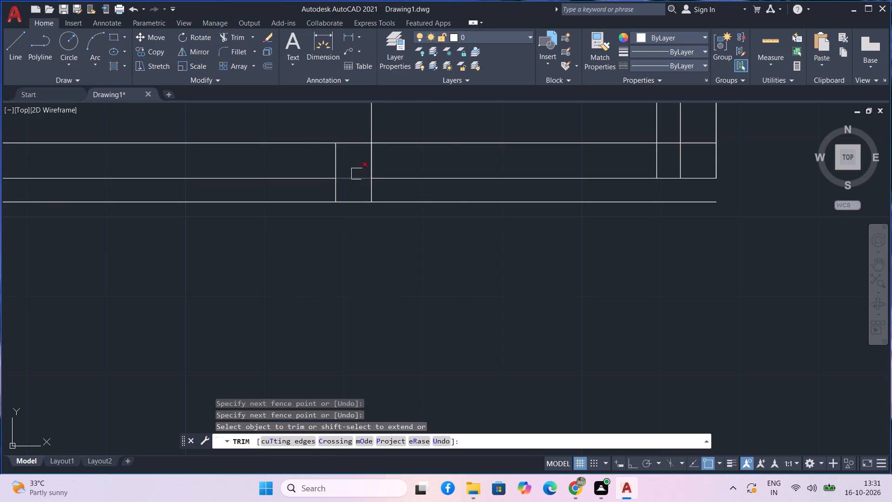
pyautogui.moveTo(317, 165); pyautogui.dragTo(320, 161)
pyautogui.moveTo(320, 161); pyautogui.dragTo(343, 163)
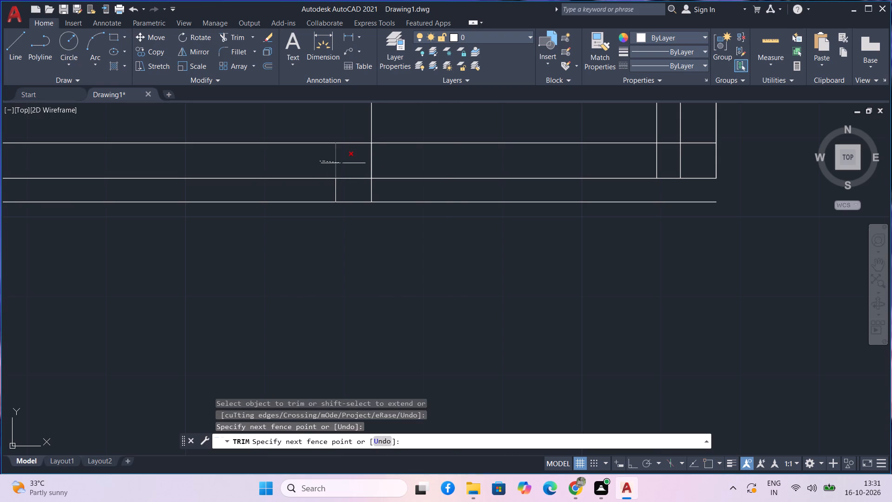
pyautogui.moveTo(343, 163); pyautogui.dragTo(344, 163)
pyautogui.moveTo(344, 163); pyautogui.dragTo(375, 165)
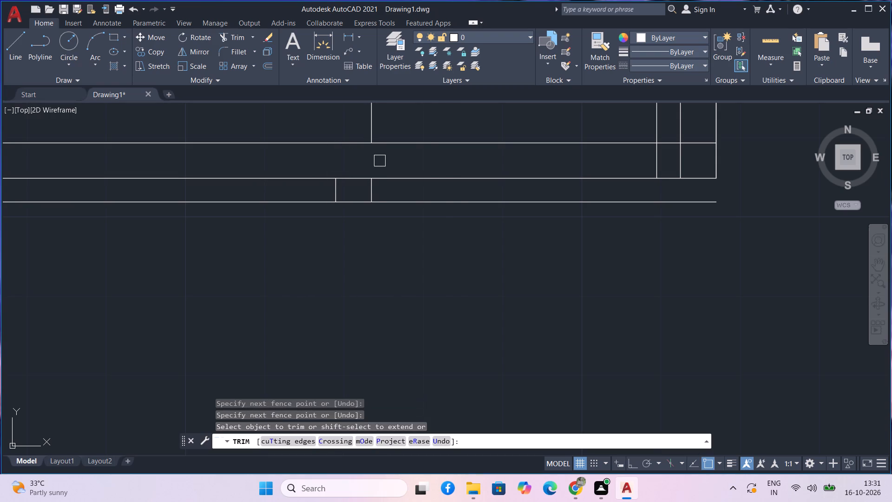
# Trim the 3" guide line on both sides of the wall stub above the middle-left room's door gap.
pyautogui.scroll(-1, 380, 160)
pyautogui.moveTo(403, 198); pyautogui.dragTo(403, 188, button='middle')
pyautogui.middleClick(400, 198)
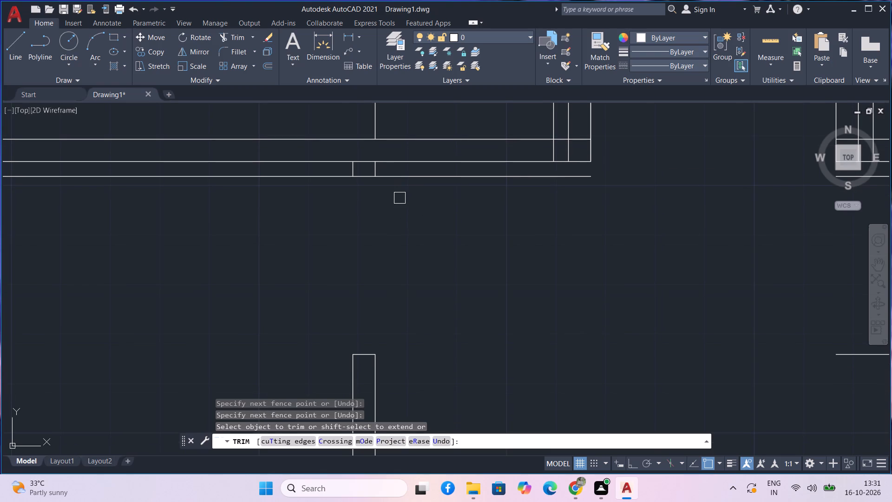
pyautogui.click(408, 178)
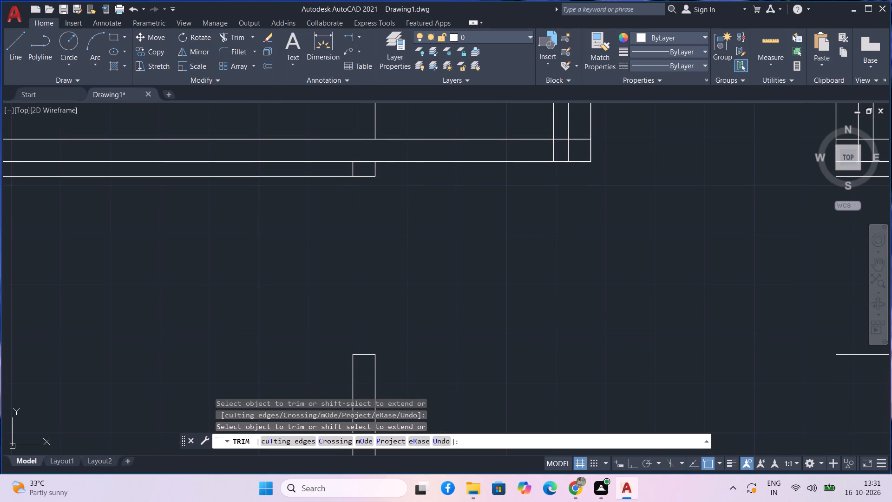
pyautogui.click(330, 180)
# Trim the 3' guide line in the middle-right room and the room's left wall lines across its door gap.
pyautogui.moveTo(429, 257); pyautogui.dragTo(419, 235, button='middle')
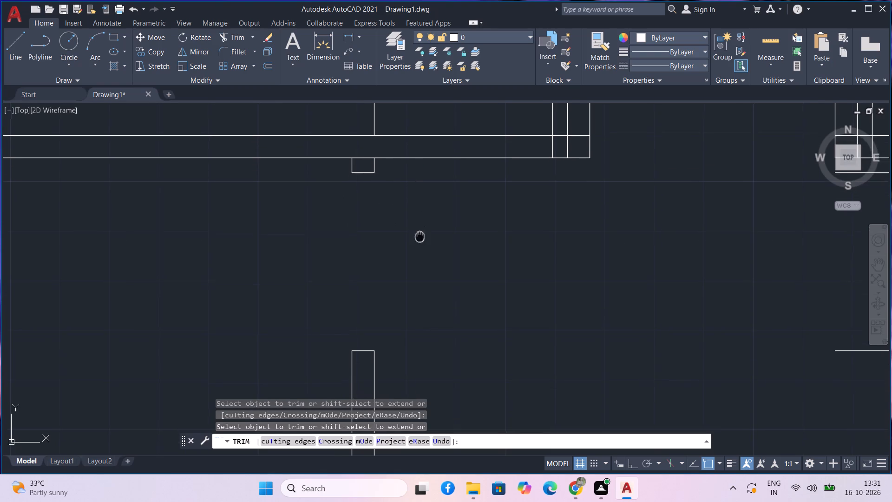
pyautogui.moveTo(419, 235); pyautogui.dragTo(417, 228, button='middle')
pyautogui.scroll(-1, 417, 228)
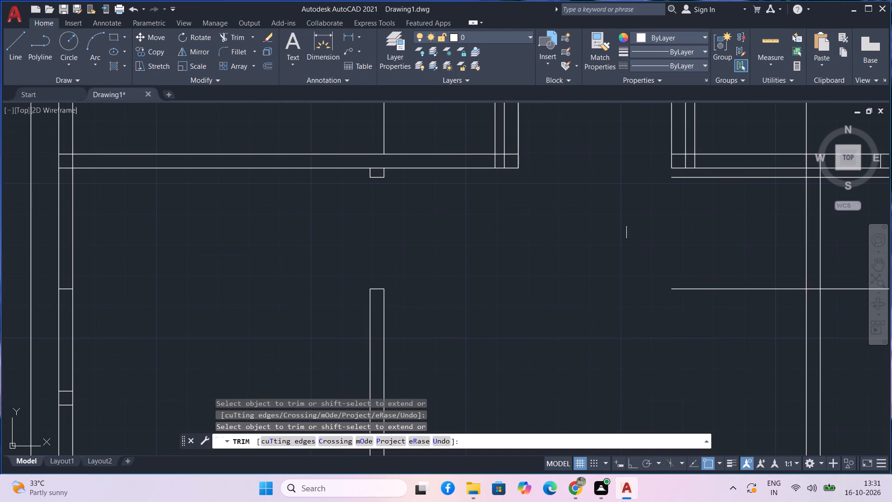
pyautogui.moveTo(708, 265); pyautogui.dragTo(756, 309)
pyautogui.moveTo(771, 227); pyautogui.dragTo(839, 228)
pyautogui.moveTo(826, 279); pyautogui.dragTo(827, 284)
pyautogui.moveTo(830, 283); pyautogui.dragTo(845, 331)
pyautogui.moveTo(846, 316); pyautogui.dragTo(825, 255)
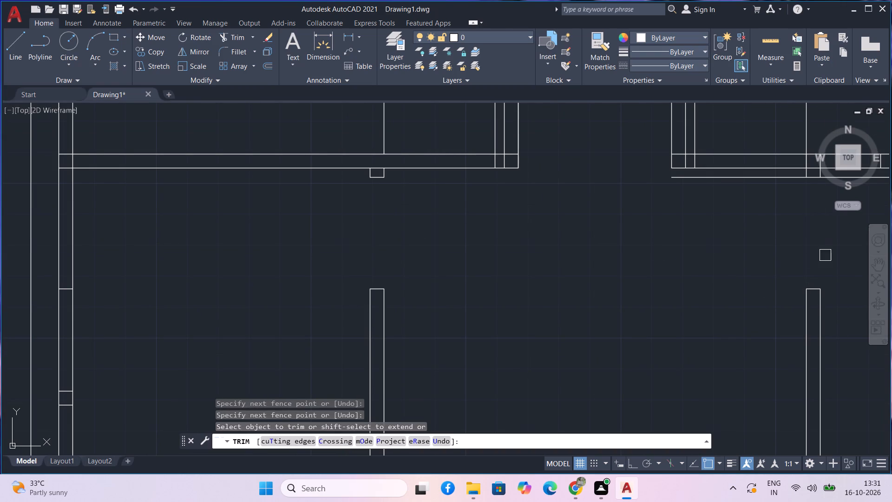
# Trim the 3" guide line on both sides of the wall stub above the middle-right room's door gap.
pyautogui.moveTo(811, 234); pyautogui.dragTo(416, 309, button='middle')
pyautogui.click(442, 257)
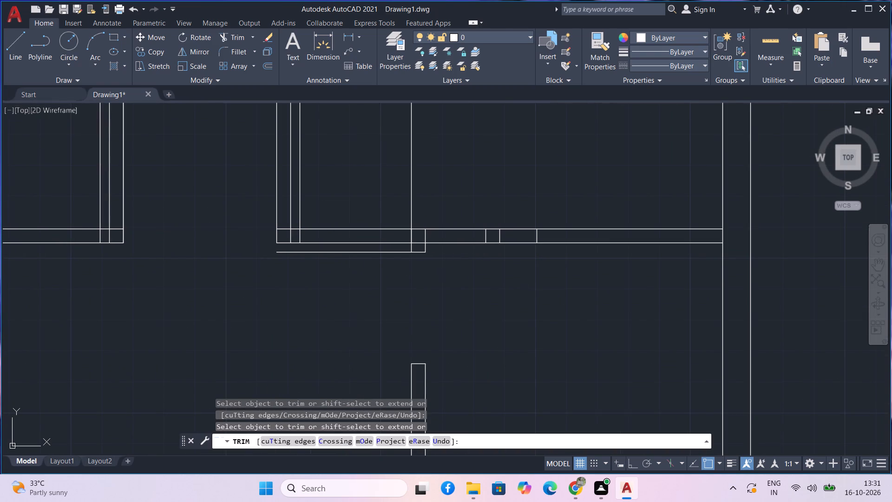
pyautogui.click(387, 254)
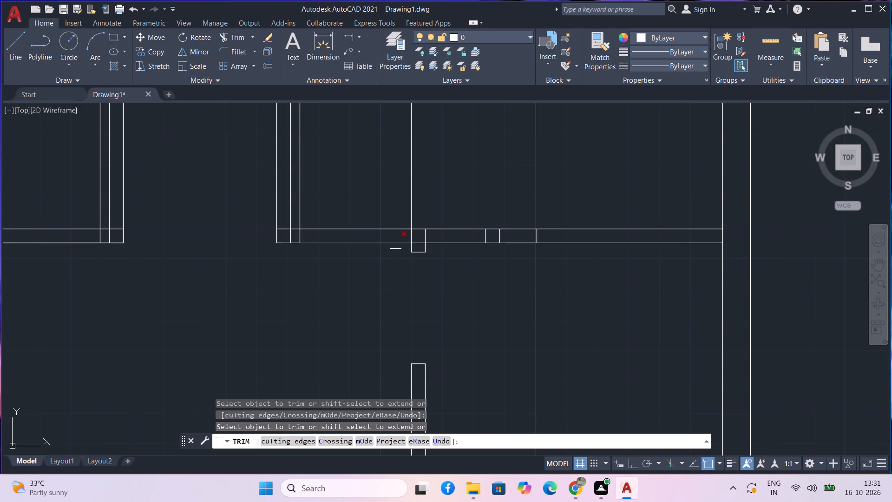
# Trim the upper-right room's bottom wall across its door gap, both vertical guide lines above it, and the leftover lines inside the partition end.
pyautogui.scroll(1, 403, 237)
pyautogui.moveTo(387, 265); pyautogui.dragTo(359, 188)
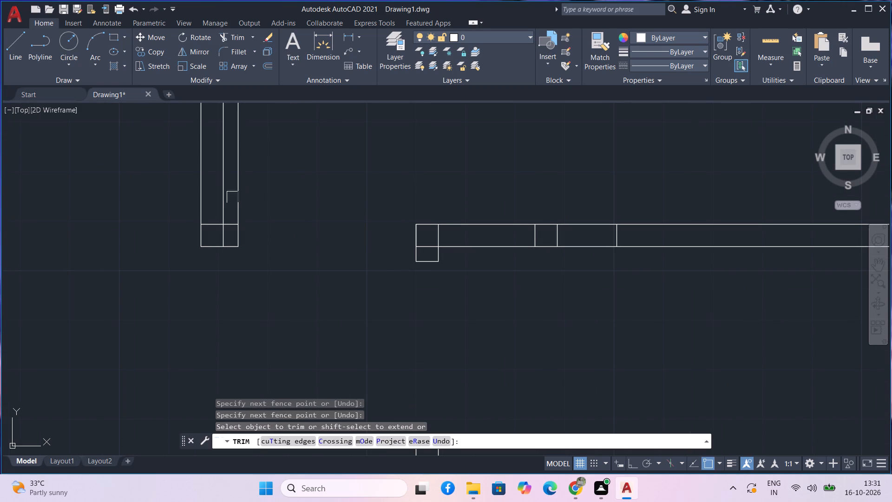
pyautogui.click(239, 198)
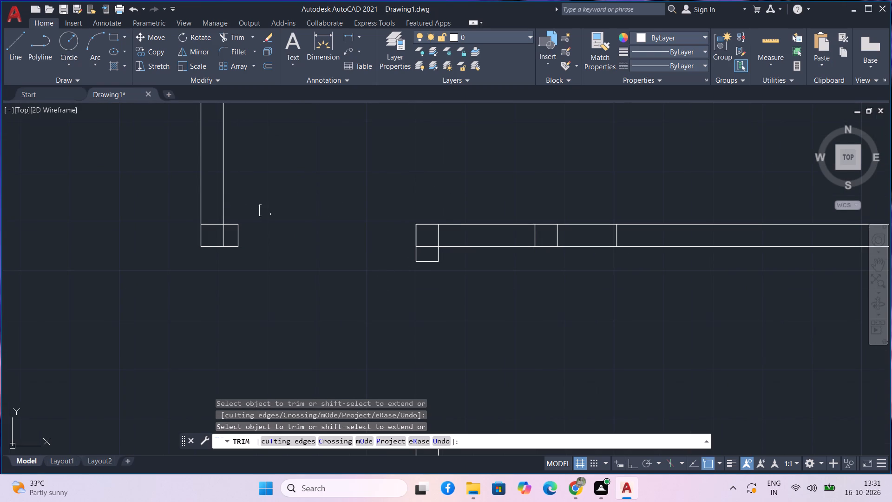
pyautogui.click(225, 236)
pyautogui.click(212, 227)
# Trim the leftover cross lines inside the upper-right room's bottom wall and at its junction with the 3" stub.
pyautogui.moveTo(499, 238); pyautogui.dragTo(500, 238)
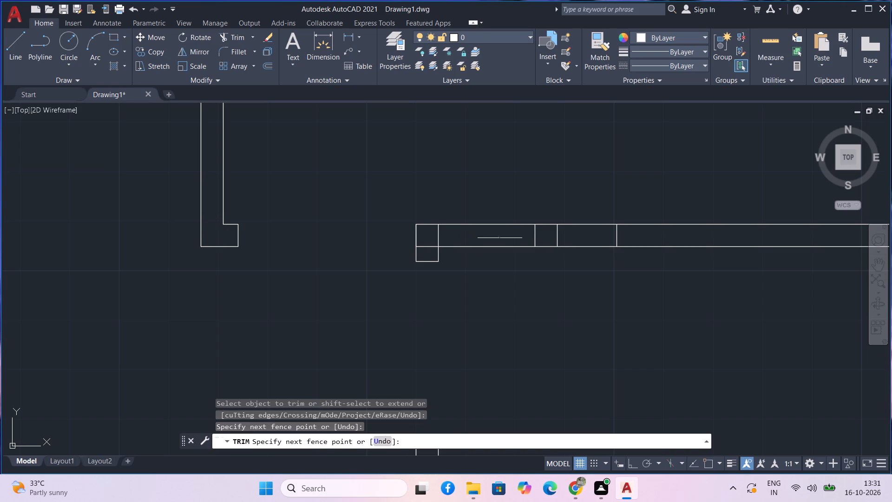
pyautogui.moveTo(500, 238); pyautogui.dragTo(630, 238)
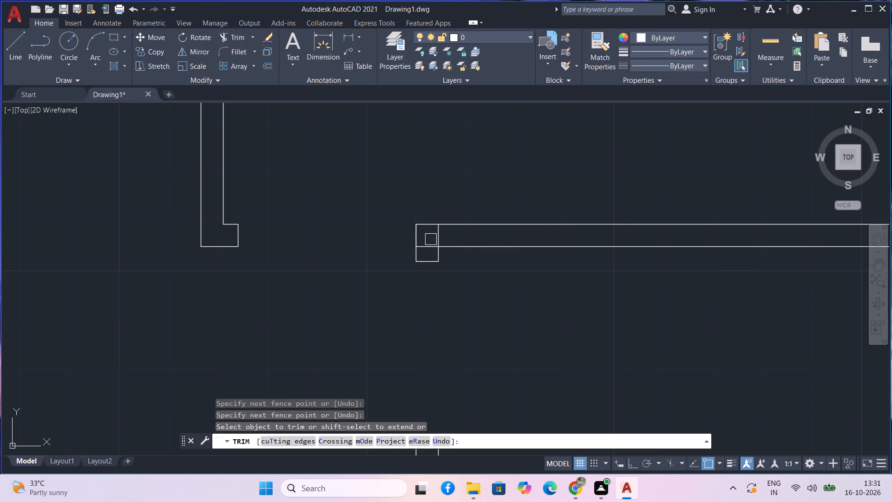
pyautogui.moveTo(431, 239); pyautogui.dragTo(439, 237)
pyautogui.scroll(2, 422, 240)
pyautogui.moveTo(425, 239); pyautogui.dragTo(441, 263)
pyautogui.scroll(-3, 429, 262)
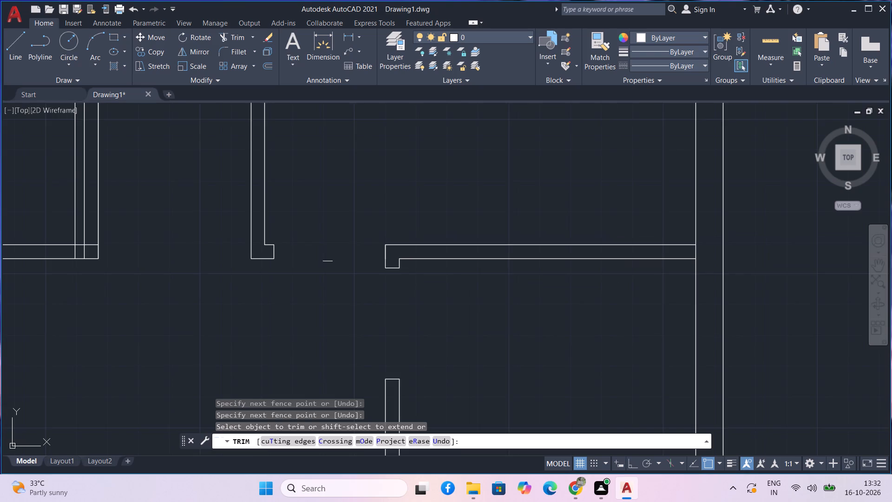
# Quick-measure the narrow top-centre room between its two partitions and its cross wall.
pyautogui.scroll(-2, 327, 256)
pyautogui.moveTo(323, 274); pyautogui.dragTo(341, 241, button='middle')
pyautogui.scroll(-1, 341, 241)
pyautogui.moveTo(341, 241); pyautogui.dragTo(350, 268, button='middle')
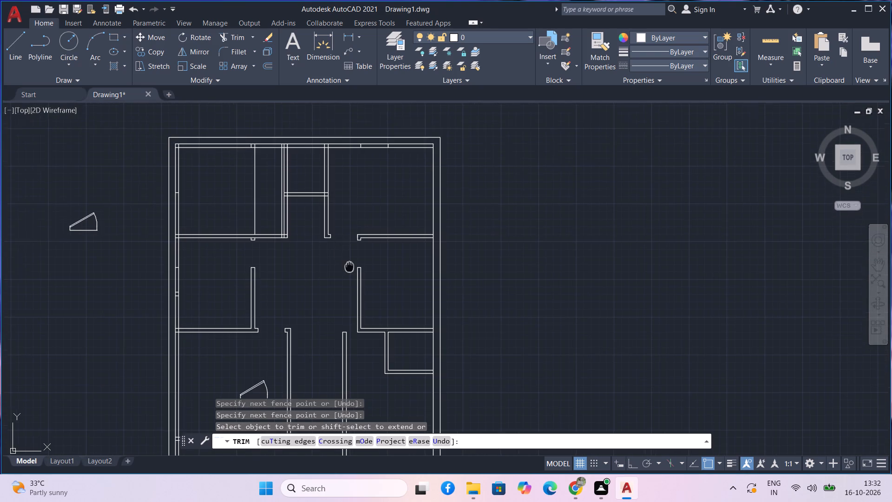
pyautogui.moveTo(350, 268); pyautogui.dragTo(350, 270, button='middle')
pyautogui.scroll(2, 317, 208)
pyautogui.scroll(1, 278, 215)
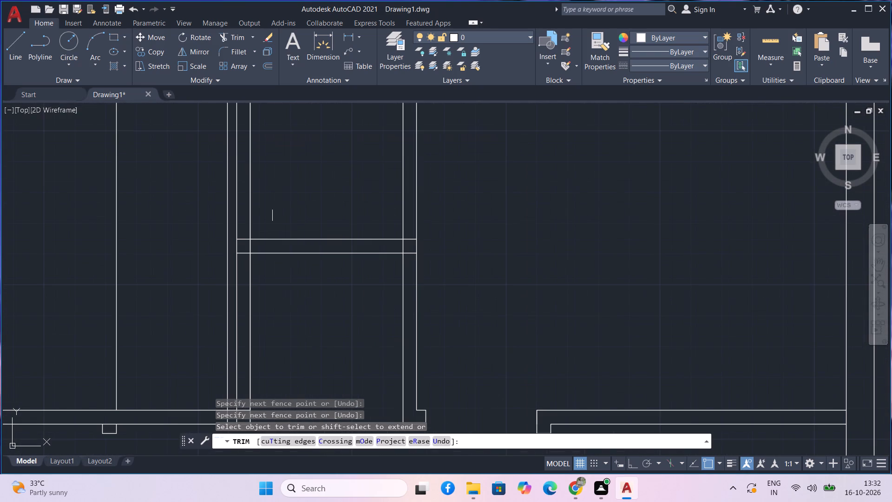
pyautogui.click(325, 283)
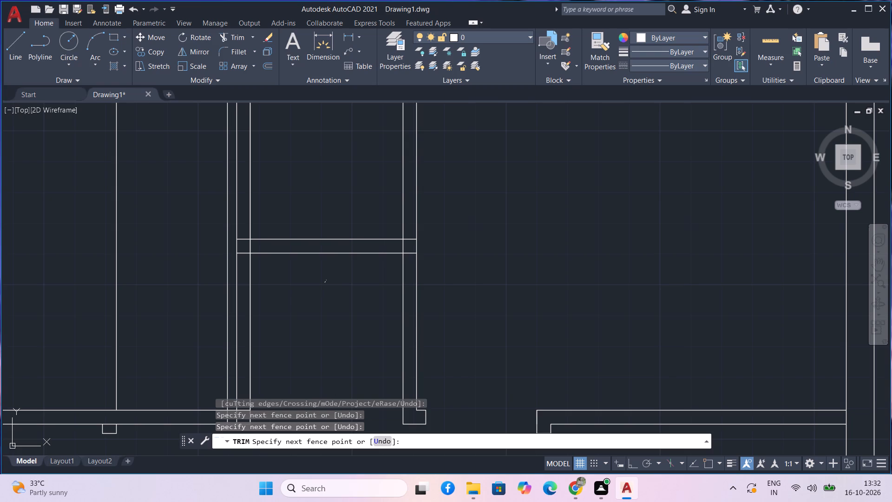
pyautogui.click(767, 44)
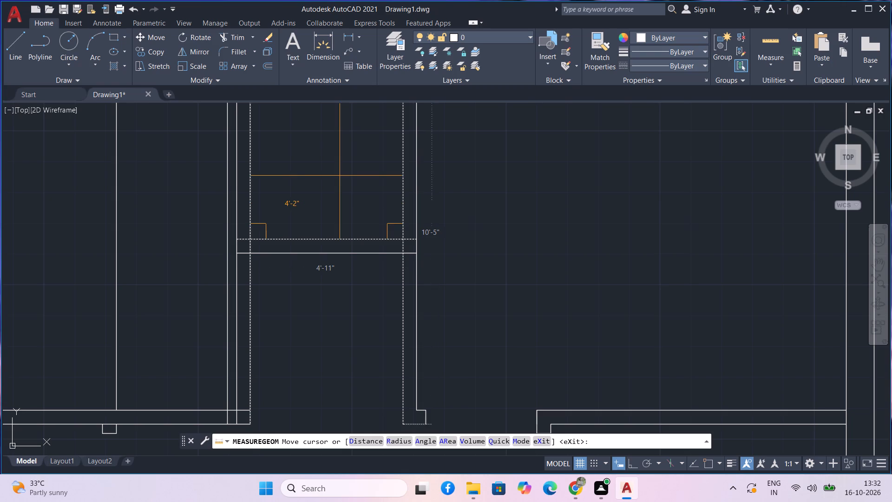
pyautogui.press('Escape')
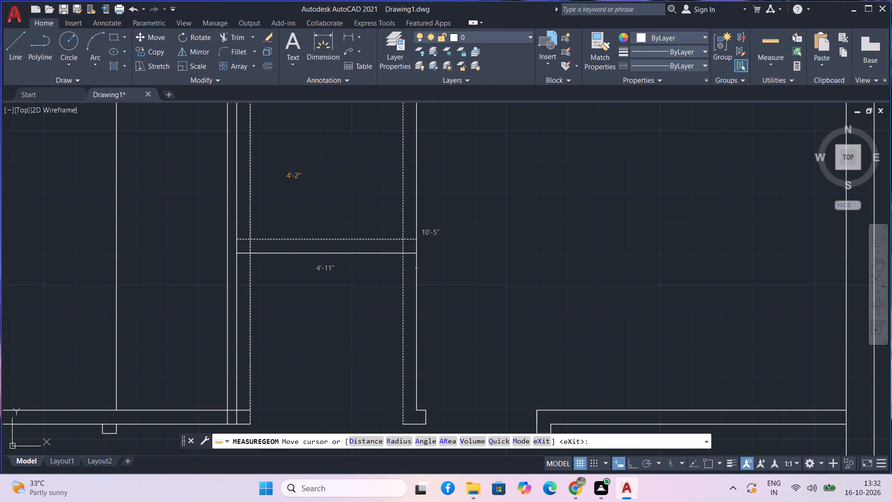
# Trim the upper-left room's bottom wall across its door gap, the 3' guide line, and the 3" guide line beside the partition.
pyautogui.scroll(-2, 346, 172)
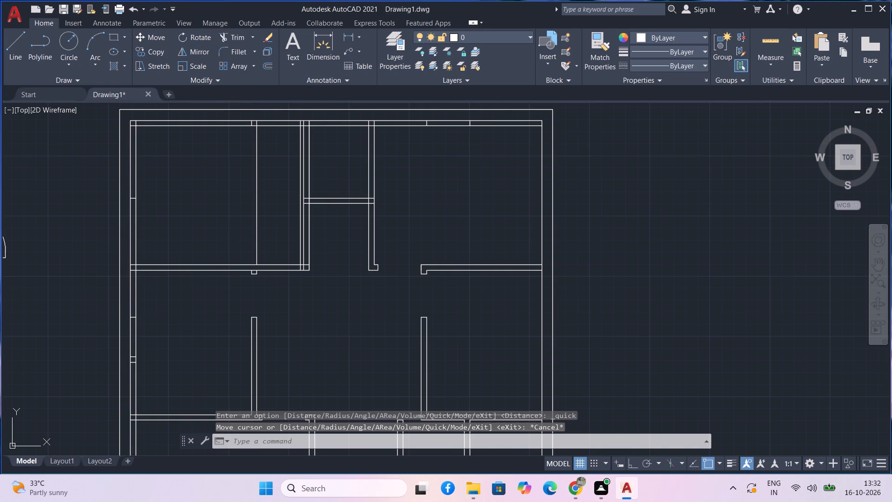
pyautogui.scroll(1, 297, 225)
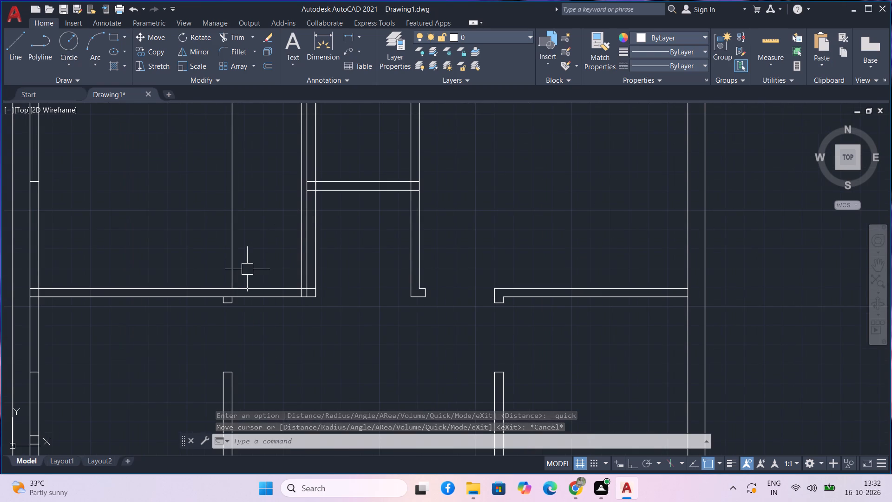
pyautogui.write('tr')
pyautogui.press('space')
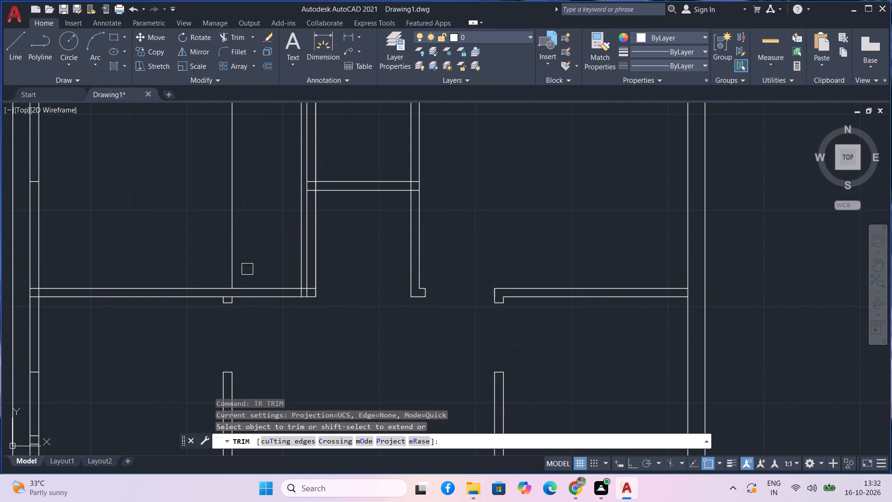
pyautogui.moveTo(263, 311); pyautogui.dragTo(222, 258)
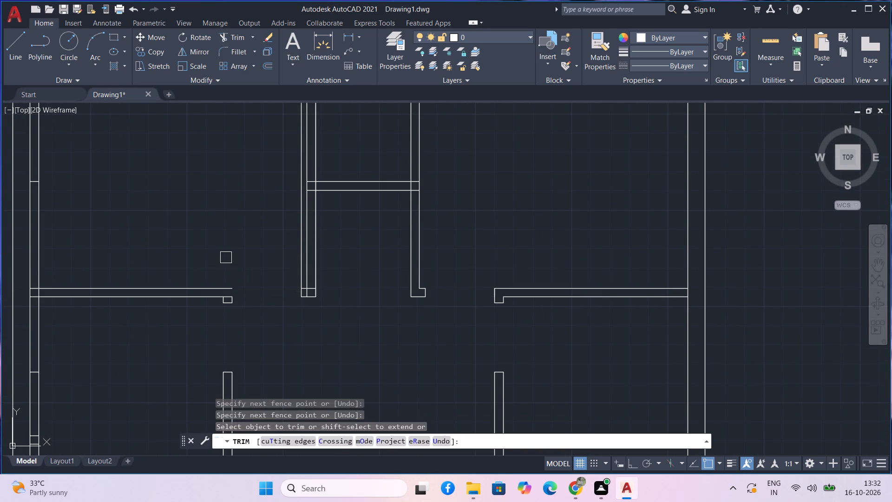
pyautogui.click(297, 267)
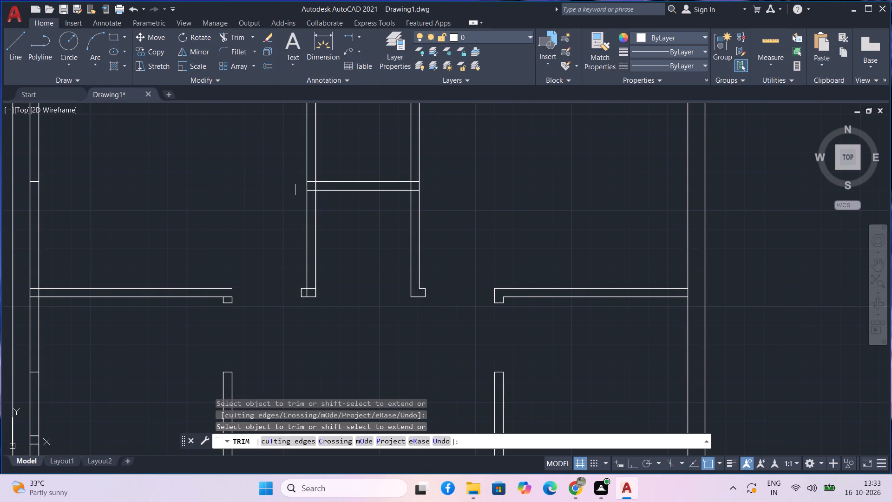
# Trim the leftover lines inside the top-centre room's left partition, at the cross-wall junction and at the partition's bottom end.
pyautogui.scroll(4, 313, 179)
pyautogui.moveTo(298, 149); pyautogui.dragTo(309, 248)
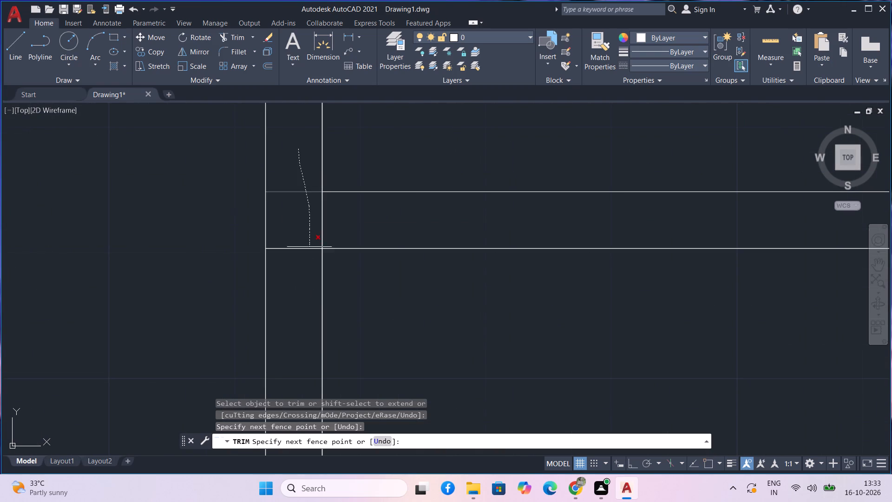
pyautogui.moveTo(309, 248); pyautogui.dragTo(302, 263)
pyautogui.click(301, 238)
pyautogui.moveTo(299, 250); pyautogui.dragTo(299, 260)
pyautogui.scroll(-3, 299, 260)
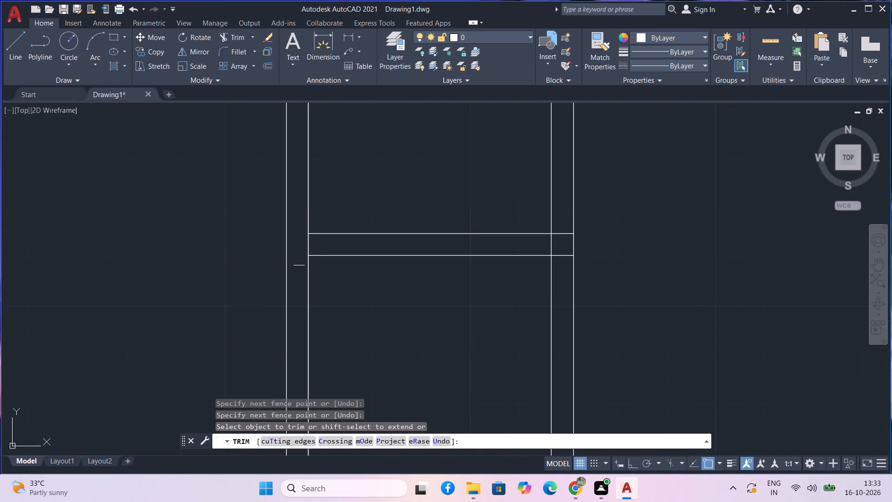
pyautogui.scroll(-4, 297, 263)
pyautogui.scroll(5, 296, 343)
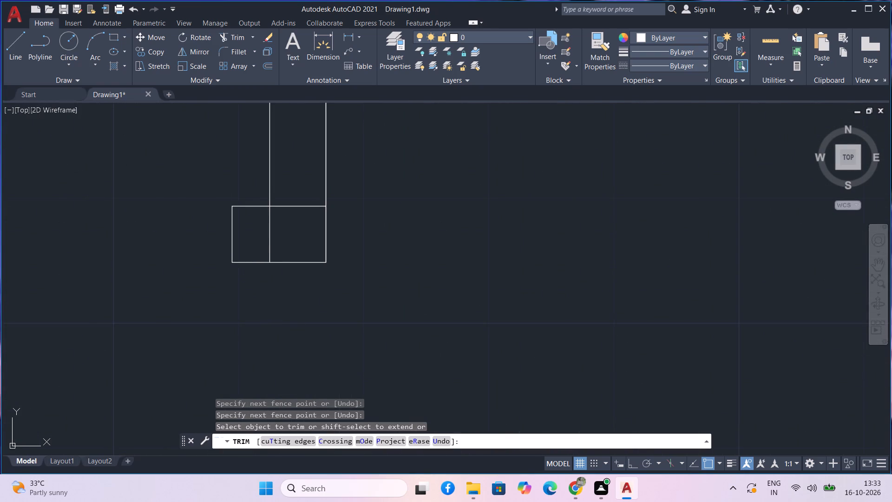
pyautogui.moveTo(257, 235); pyautogui.dragTo(290, 209)
pyautogui.moveTo(298, 182); pyautogui.dragTo(293, 229)
pyautogui.scroll(-4, 293, 229)
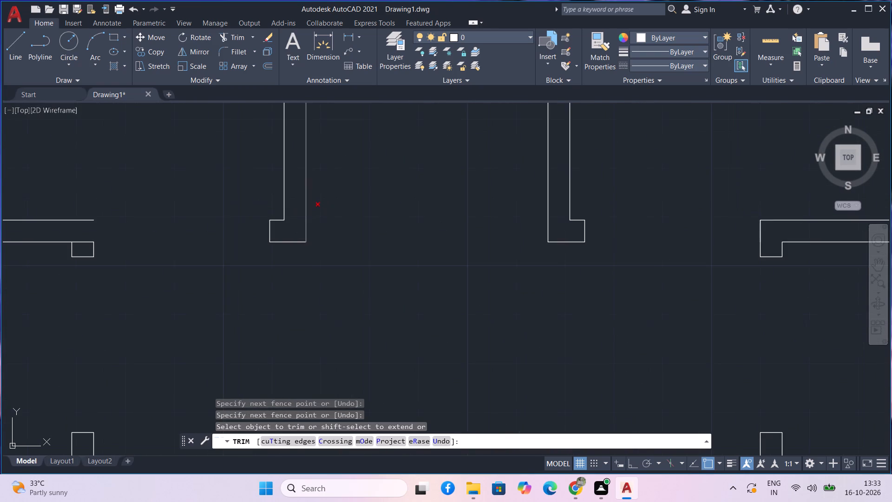
# Draw a line closing the open end of the upper-left room's bottom wall at the door opening, down to the 3" stub.
pyautogui.scroll(-2, 311, 211)
pyautogui.moveTo(336, 183); pyautogui.dragTo(338, 283, button='middle')
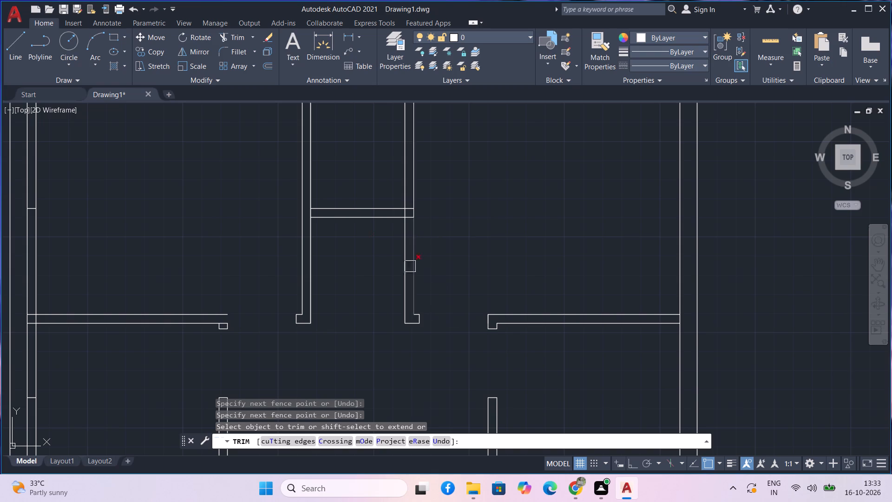
pyautogui.moveTo(249, 305); pyautogui.dragTo(248, 304, button='middle')
pyautogui.moveTo(248, 304); pyautogui.dragTo(247, 280, button='middle')
pyautogui.press('Escape')
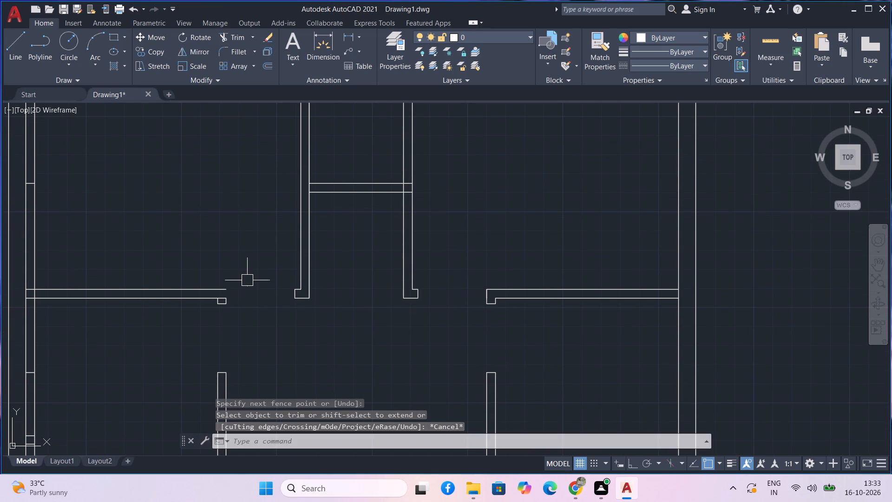
pyautogui.write('l')
pyautogui.press('space')
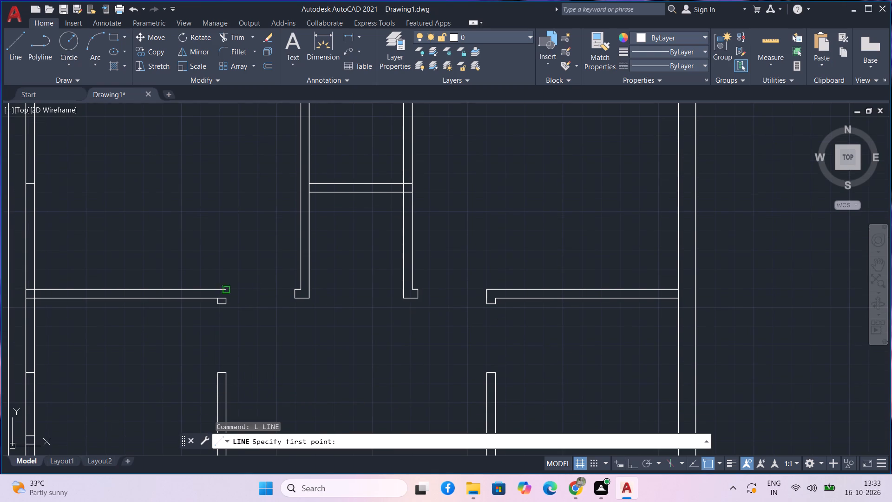
pyautogui.scroll(1, 199, 286)
pyautogui.scroll(3, 304, 311)
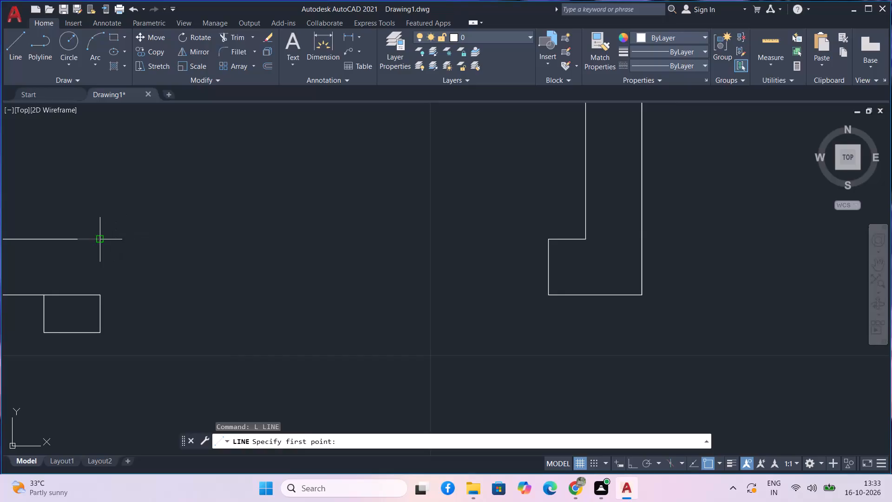
pyautogui.click(99, 240)
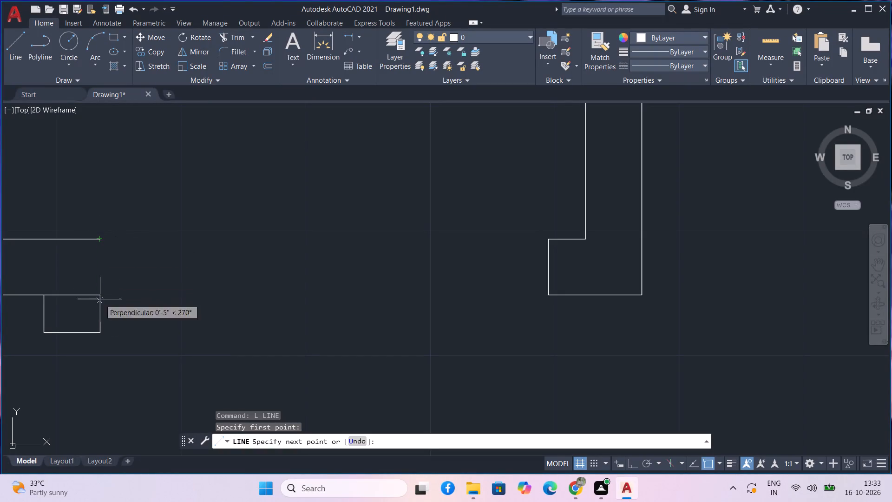
pyautogui.click(100, 298)
pyautogui.press('c')
pyautogui.press('space')
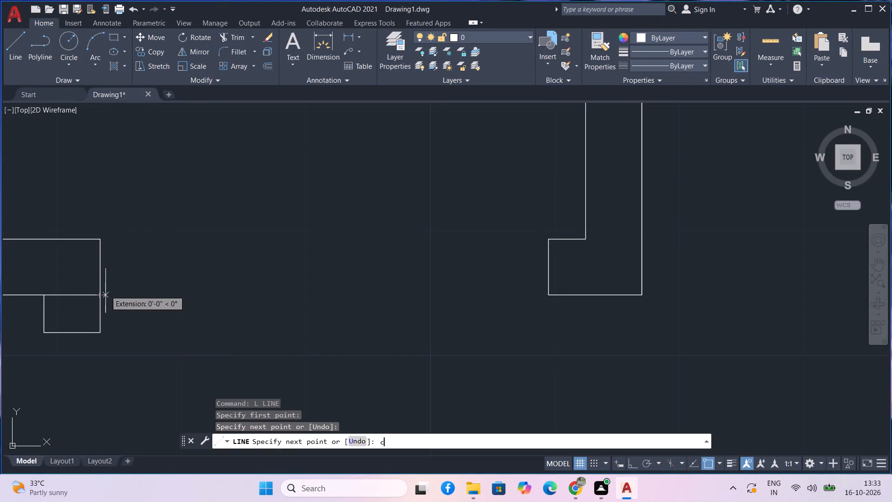
pyautogui.write('tr')
pyautogui.press('space')
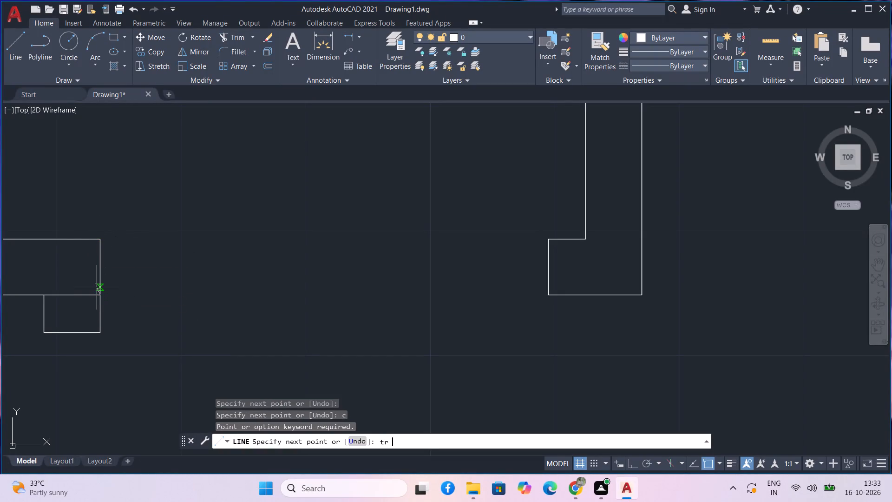
pyautogui.press('space')
# Trim the leftover line between the upper-left room's bottom wall end and its 3" stub.
pyautogui.write('tr')
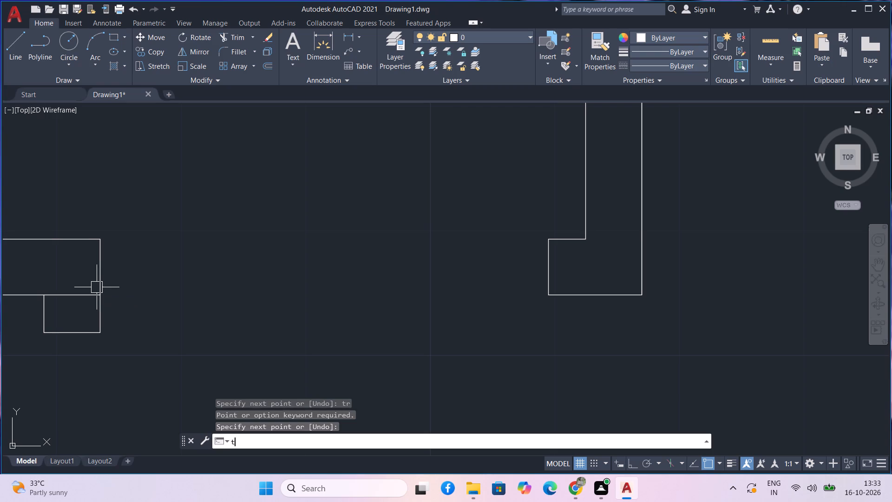
pyautogui.press('space')
pyautogui.click(86, 298)
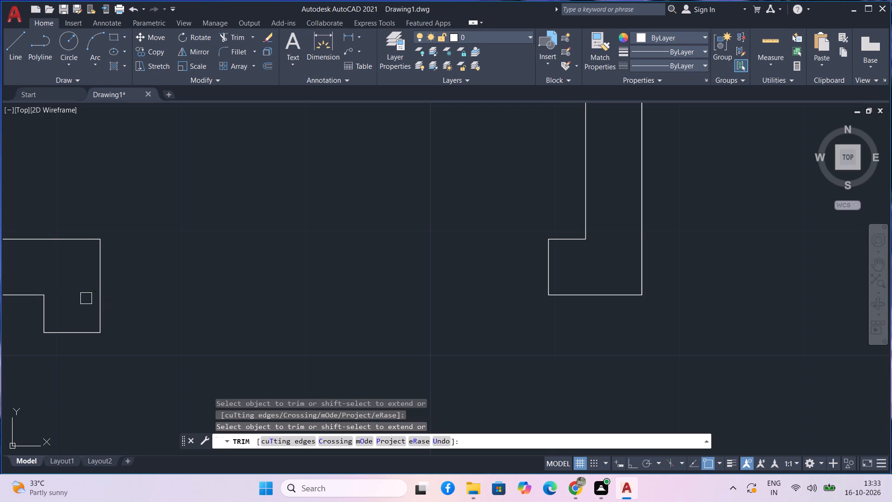
pyautogui.scroll(-1, 98, 303)
pyautogui.moveTo(140, 324); pyautogui.dragTo(134, 308)
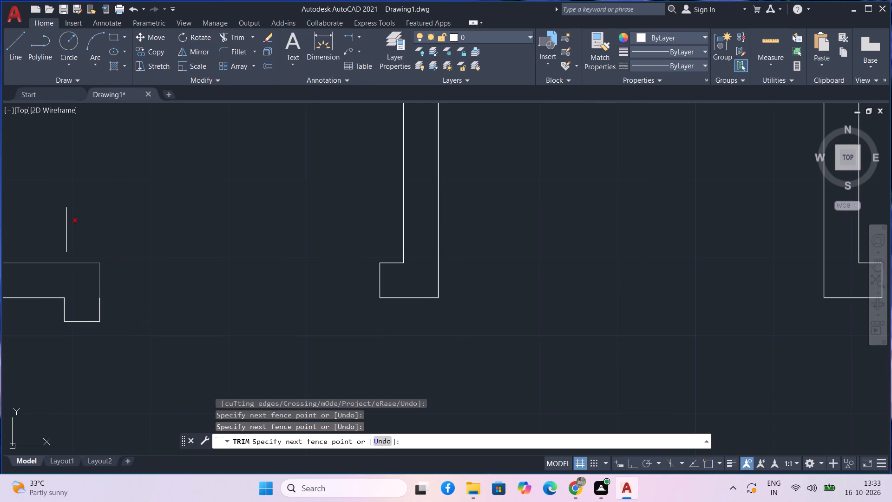
pyautogui.click(118, 236)
pyautogui.press('space')
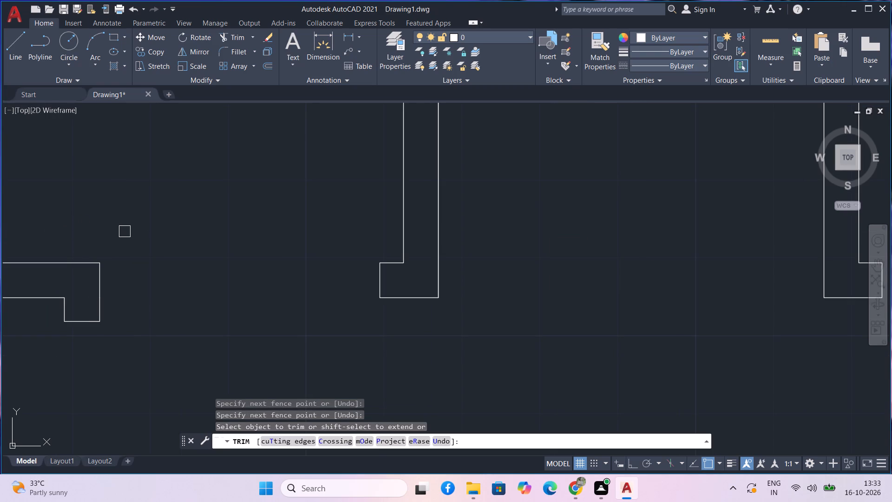
# Join the upper-left room's bottom wall lines with its end and stub lines into one polyline.
pyautogui.click(149, 370)
pyautogui.click(53, 233)
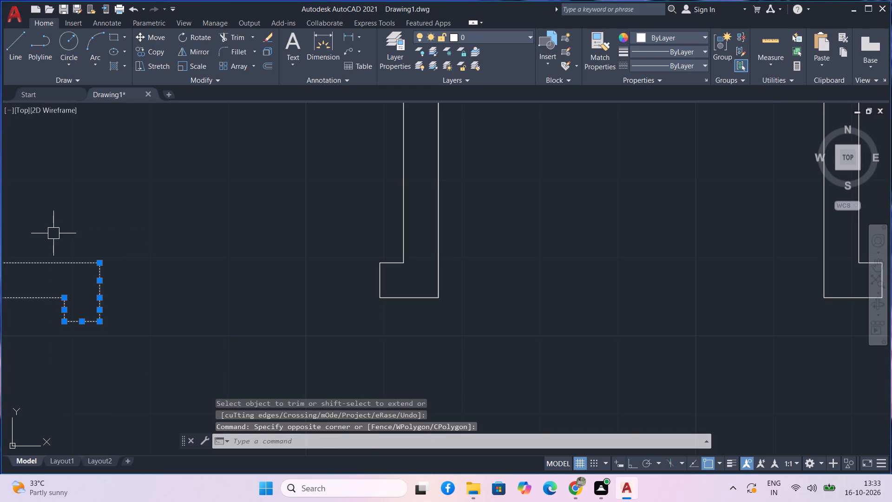
pyautogui.write('j')
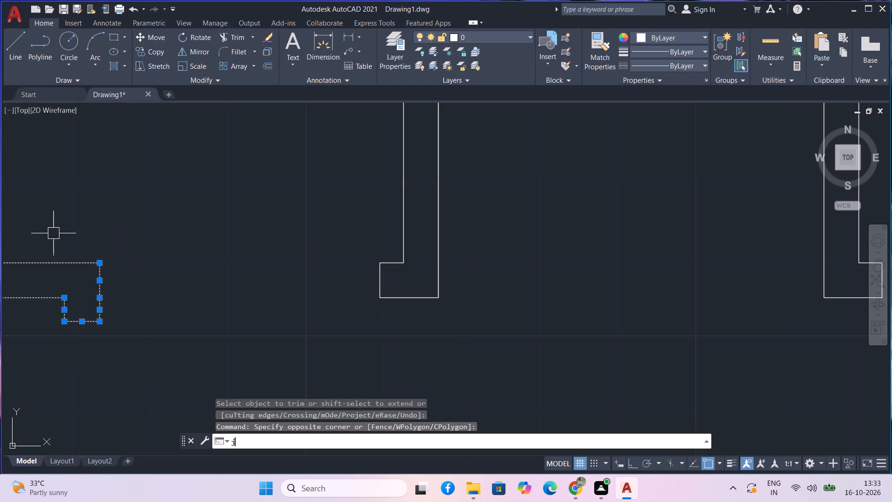
pyautogui.press('space')
# Trim the overlapping lines where the upper-left room's bottom wall meets the inner strip of the left outer wall.
pyautogui.scroll(-3, 53, 233)
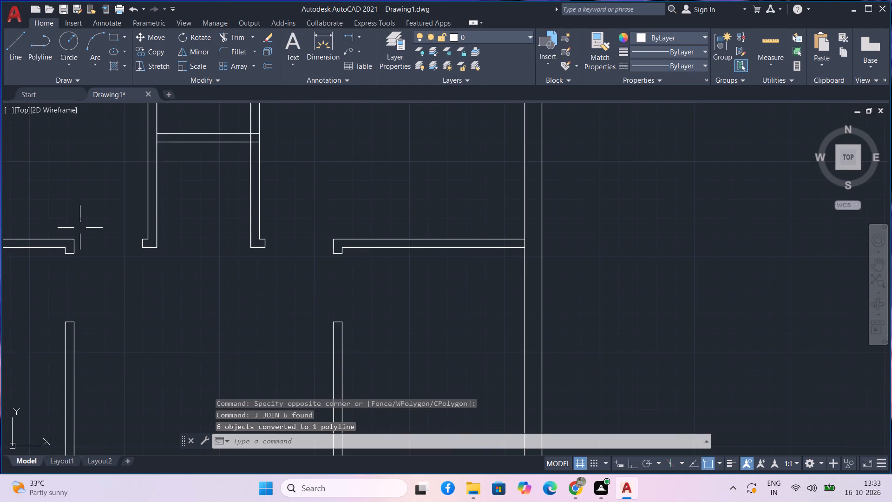
pyautogui.scroll(-3, 80, 228)
pyautogui.moveTo(81, 223); pyautogui.dragTo(105, 234, button='middle')
pyautogui.scroll(3, 66, 223)
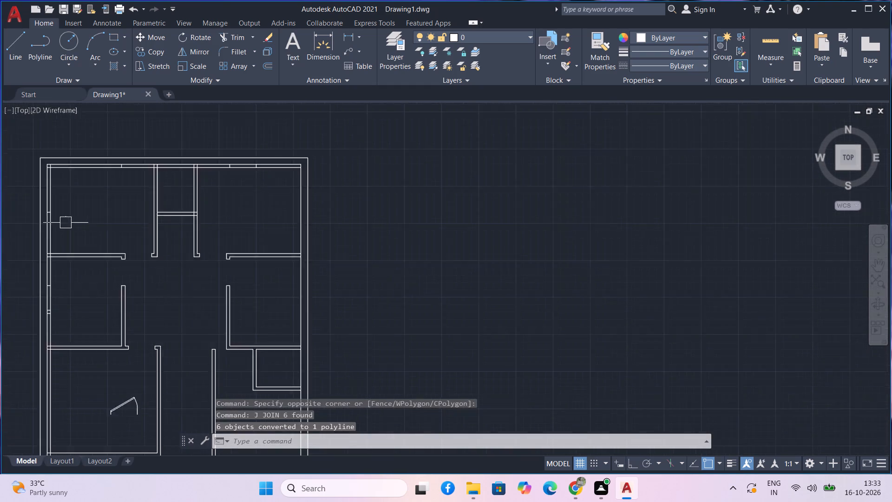
pyautogui.moveTo(66, 268); pyautogui.dragTo(90, 256, button='middle')
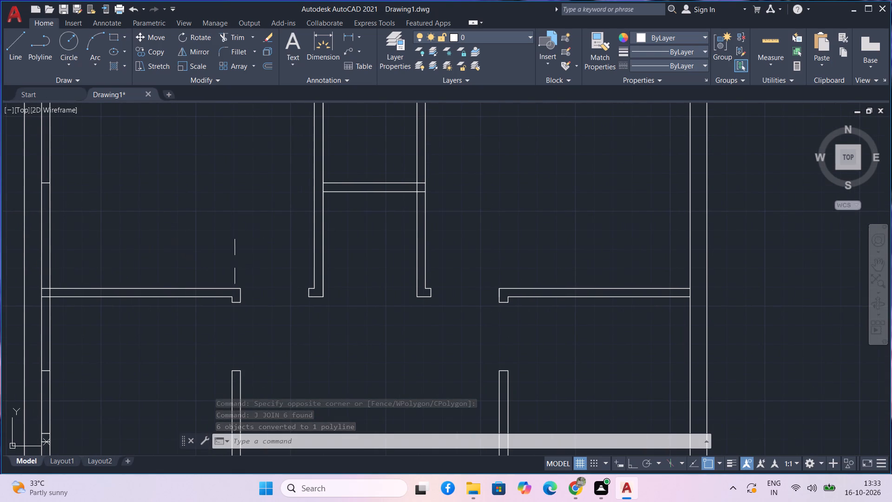
pyautogui.write('tr')
pyautogui.press('space')
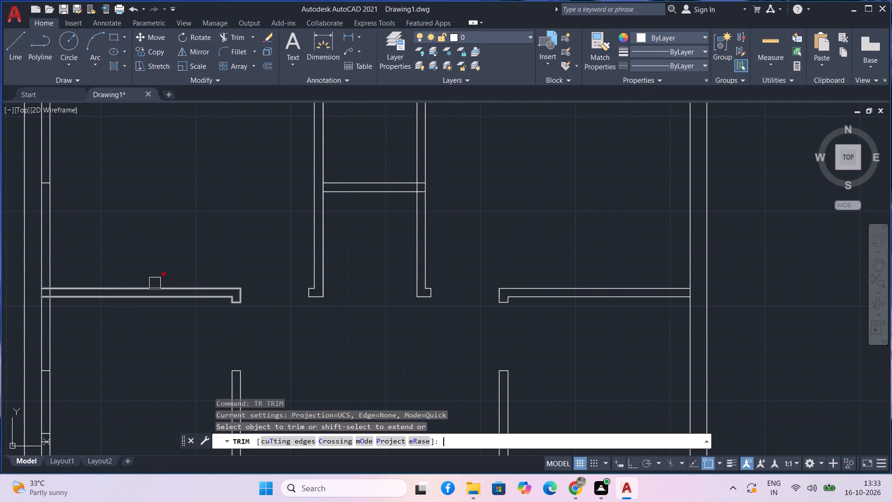
pyautogui.scroll(5, 56, 296)
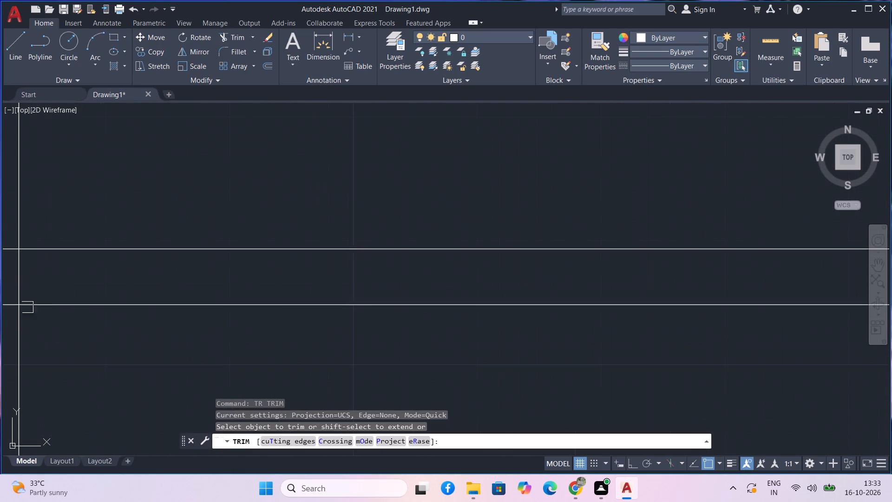
pyautogui.moveTo(51, 284); pyautogui.dragTo(214, 269, button='middle')
pyautogui.moveTo(152, 324); pyautogui.dragTo(153, 278)
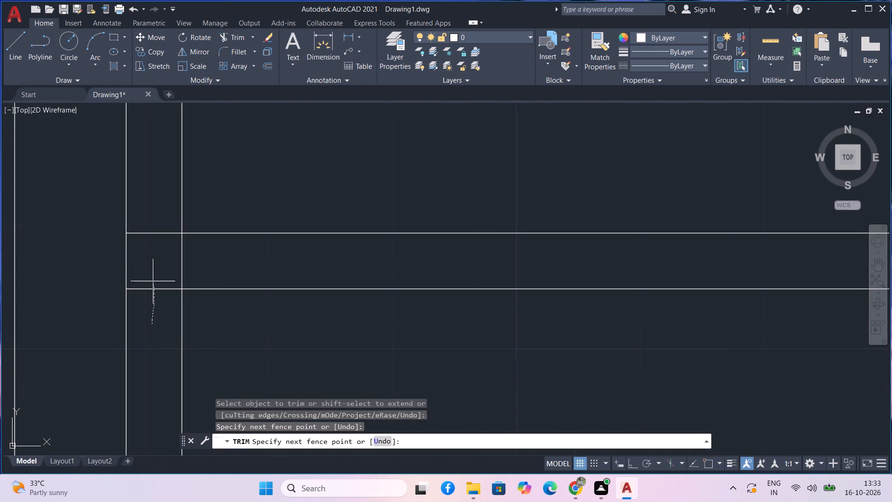
pyautogui.moveTo(153, 278); pyautogui.dragTo(156, 199)
pyautogui.click(184, 258)
pyautogui.scroll(-3, 187, 264)
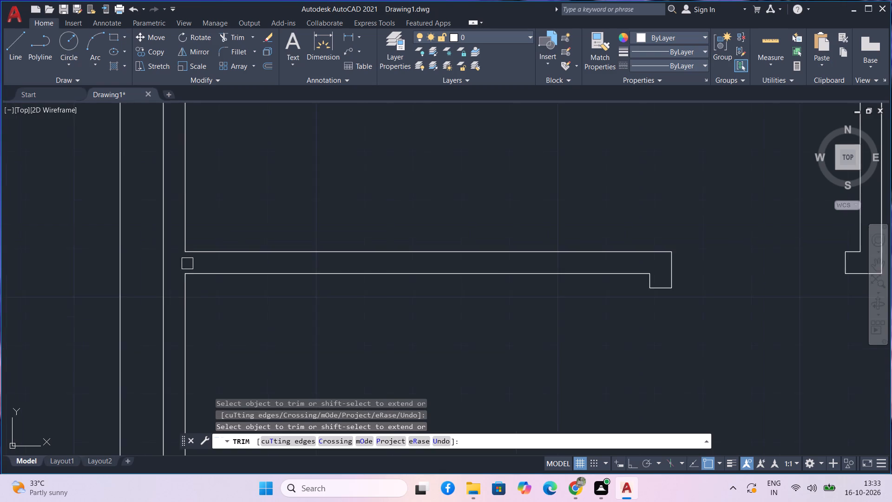
# Trim the three short cross lines inside the left wall's inner strip alongside the middle-left room.
pyautogui.scroll(-4, 187, 264)
pyautogui.scroll(-2, 272, 285)
pyautogui.scroll(5, 242, 317)
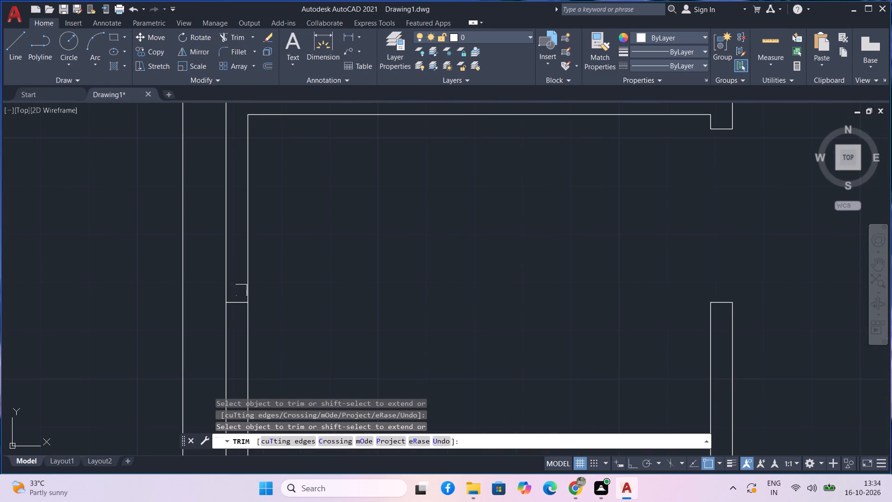
pyautogui.moveTo(238, 296); pyautogui.dragTo(238, 312)
pyautogui.scroll(-4, 238, 311)
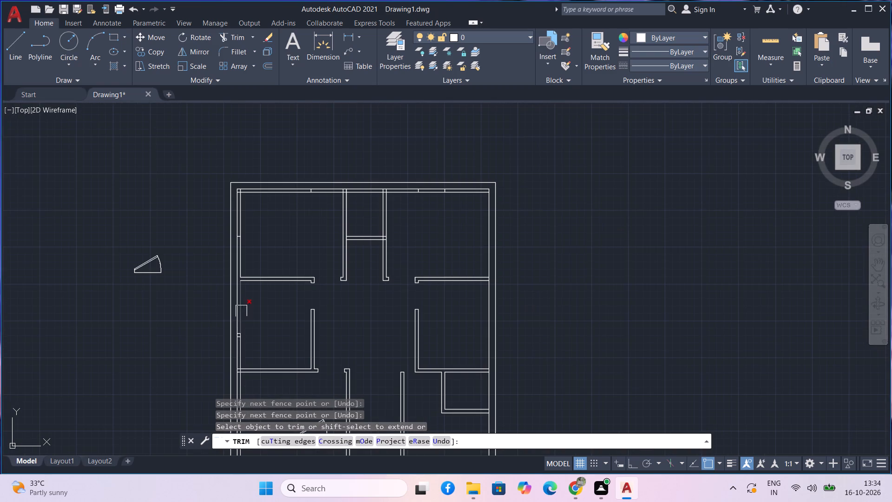
pyautogui.moveTo(253, 311); pyautogui.dragTo(256, 247, button='middle')
pyautogui.scroll(4, 239, 298)
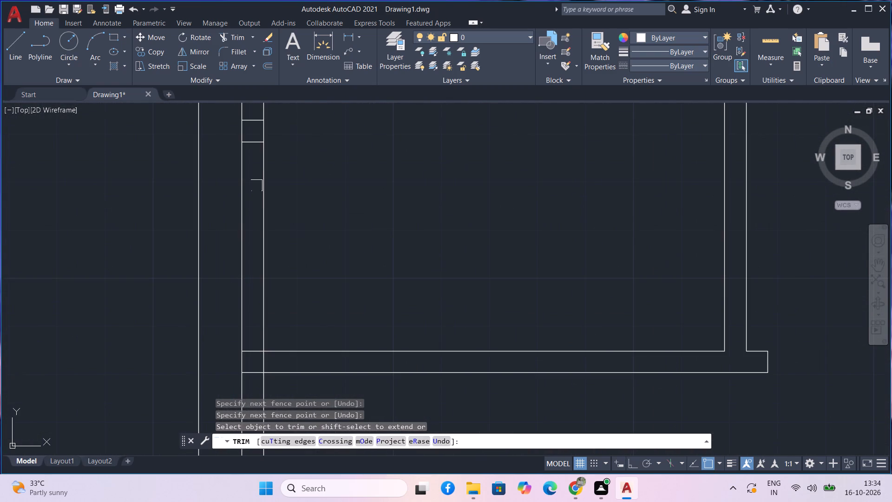
pyautogui.moveTo(256, 181); pyautogui.dragTo(251, 275, button='middle')
pyautogui.moveTo(250, 264); pyautogui.dragTo(240, 192)
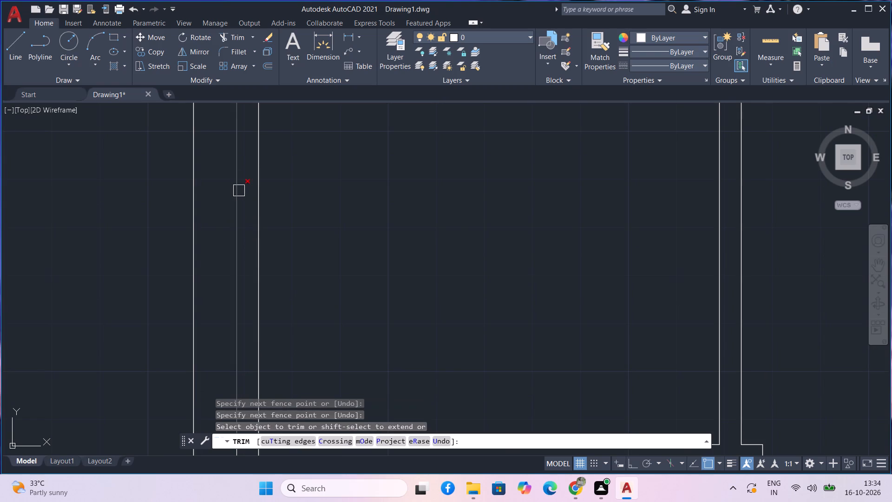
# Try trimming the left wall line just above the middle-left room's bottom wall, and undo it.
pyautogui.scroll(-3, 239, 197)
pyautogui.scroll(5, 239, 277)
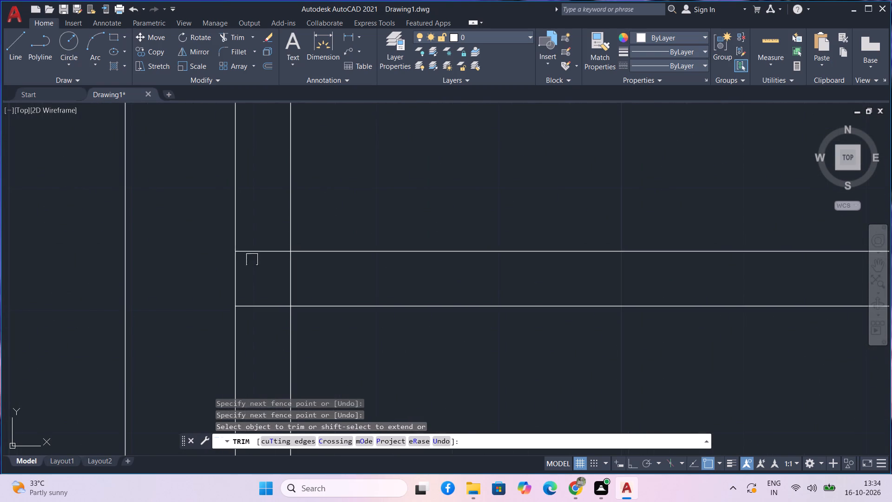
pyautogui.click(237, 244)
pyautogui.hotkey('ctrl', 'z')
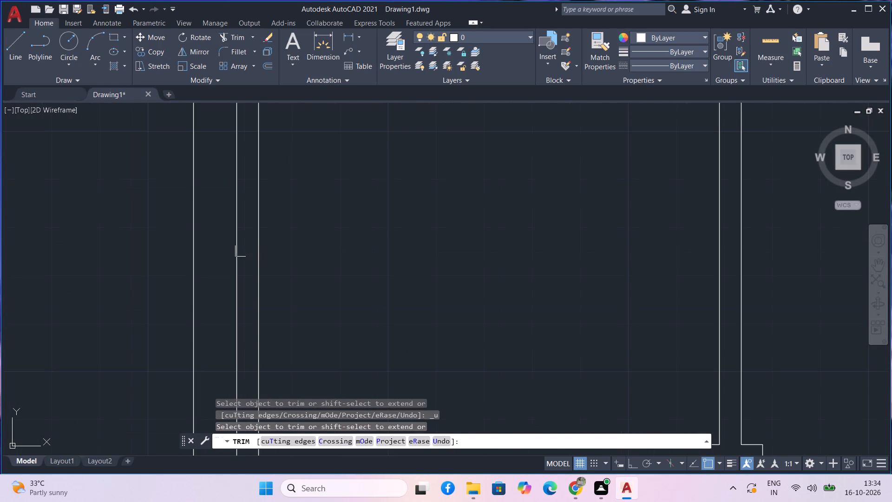
# Trim the overlapping lines where the middle-left room's bottom wall meets the inner strip of the left outer wall.
pyautogui.scroll(1, 244, 294)
pyautogui.scroll(-4, 244, 294)
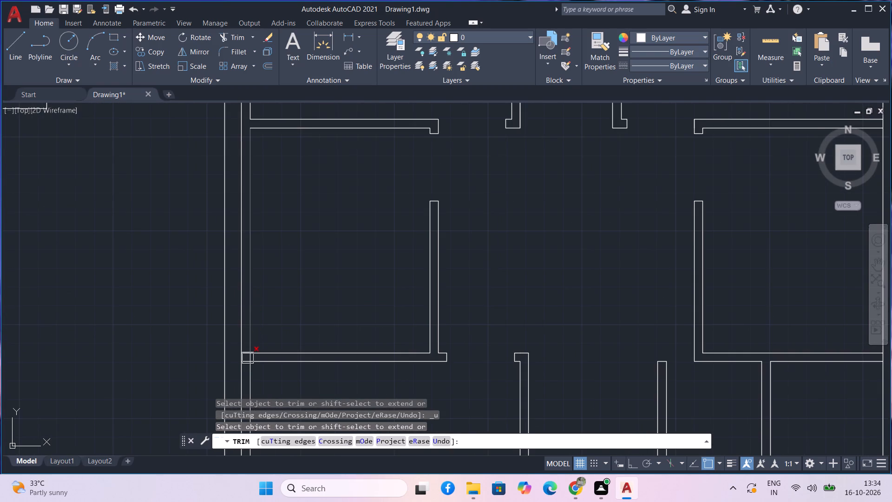
pyautogui.scroll(5, 248, 358)
pyautogui.moveTo(232, 317); pyautogui.dragTo(232, 331)
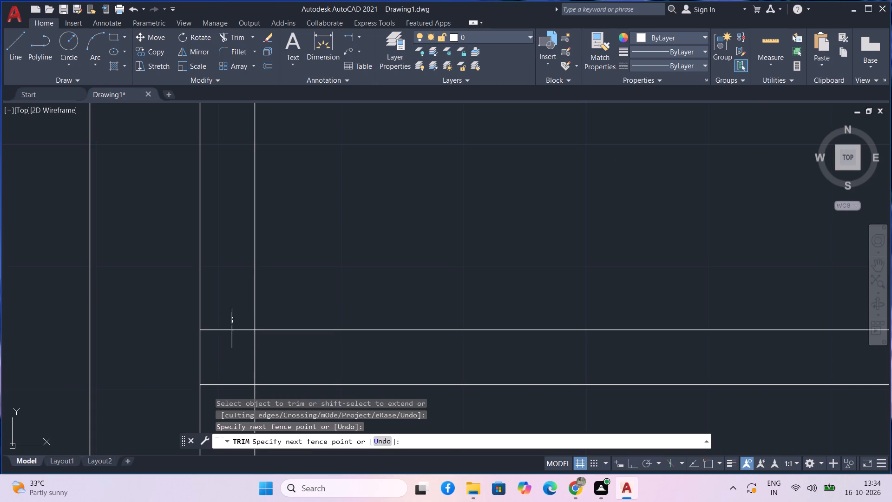
pyautogui.moveTo(232, 331); pyautogui.dragTo(236, 399)
pyautogui.moveTo(235, 376); pyautogui.dragTo(282, 363)
pyautogui.scroll(-3, 269, 363)
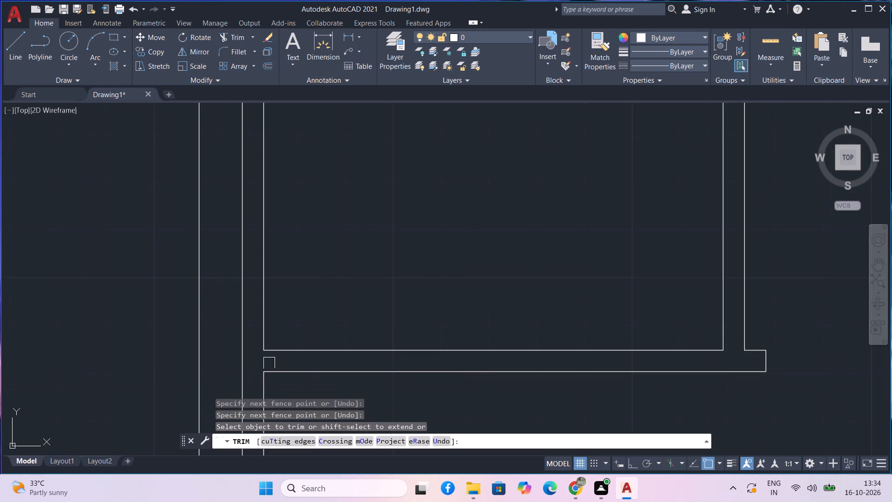
# Trim the short cross line inside the left wall's inner strip alongside the upper-left room.
pyautogui.scroll(-5, 269, 363)
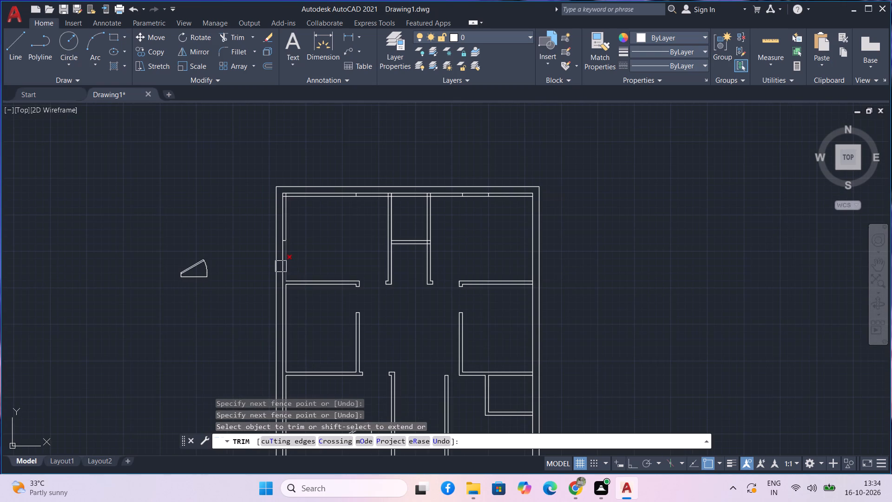
pyautogui.scroll(2, 281, 266)
pyautogui.scroll(4, 285, 205)
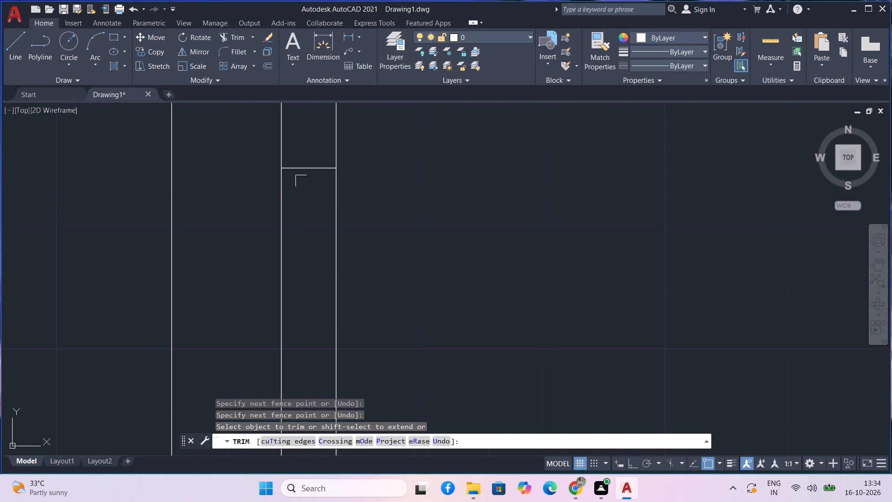
pyautogui.moveTo(309, 187); pyautogui.dragTo(299, 99)
# Trim the overlapping inner wall line ends at the plan's top-left corner, where the left and top inner strips cross.
pyautogui.scroll(-5, 297, 119)
pyautogui.moveTo(339, 136); pyautogui.dragTo(338, 284, button='middle')
pyautogui.scroll(-1, 339, 139)
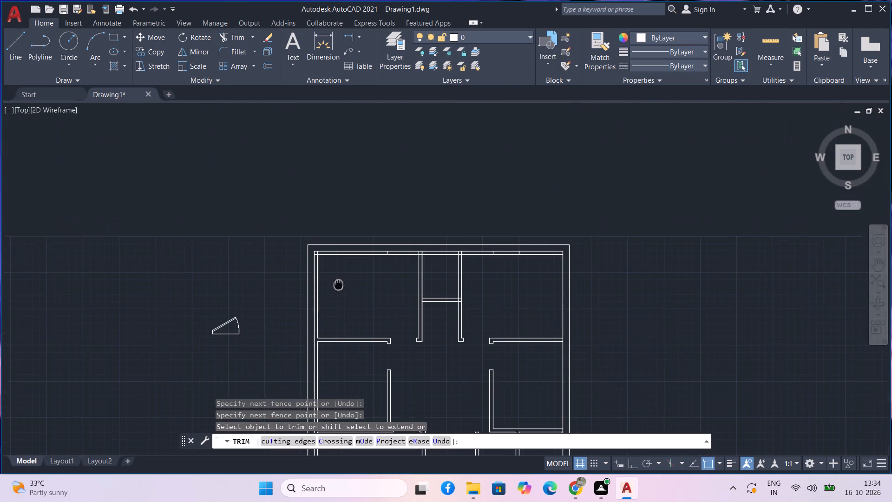
pyautogui.moveTo(338, 284); pyautogui.dragTo(338, 285, button='middle')
pyautogui.scroll(8, 317, 253)
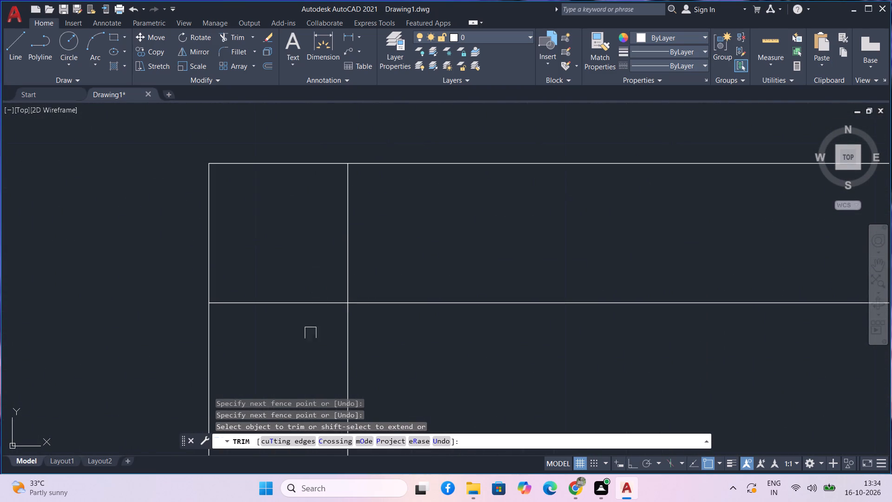
pyautogui.moveTo(310, 333); pyautogui.dragTo(440, 253)
pyautogui.scroll(-7, 435, 253)
pyautogui.scroll(-1, 724, 330)
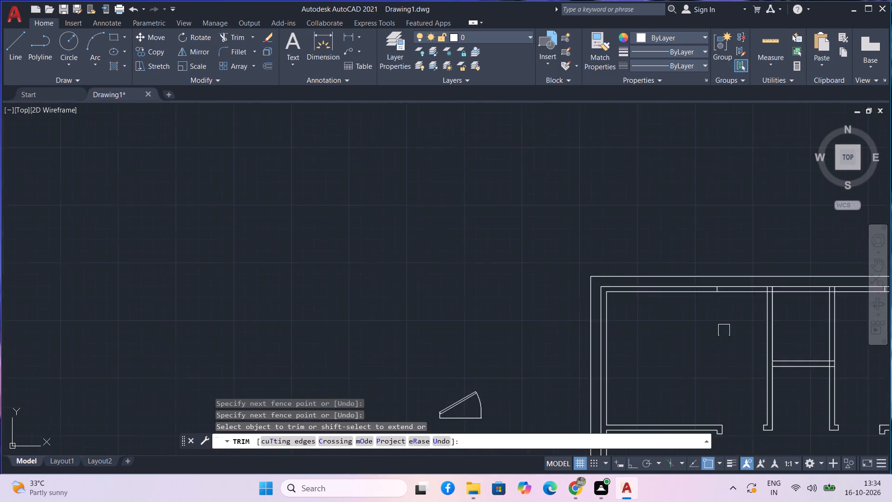
# Trim the short cross line inside the top wall's inner strip above the upper-left room.
pyautogui.scroll(-1, 724, 330)
pyautogui.moveTo(715, 330); pyautogui.dragTo(443, 343, button='middle')
pyautogui.scroll(2, 418, 321)
pyautogui.scroll(3, 488, 307)
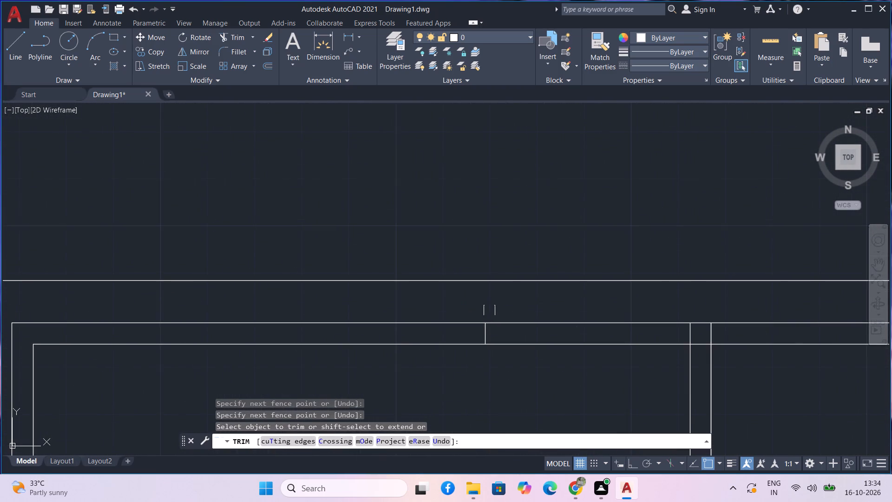
pyautogui.scroll(3, 490, 324)
pyautogui.moveTo(492, 370); pyautogui.dragTo(431, 372)
pyautogui.scroll(-6, 548, 372)
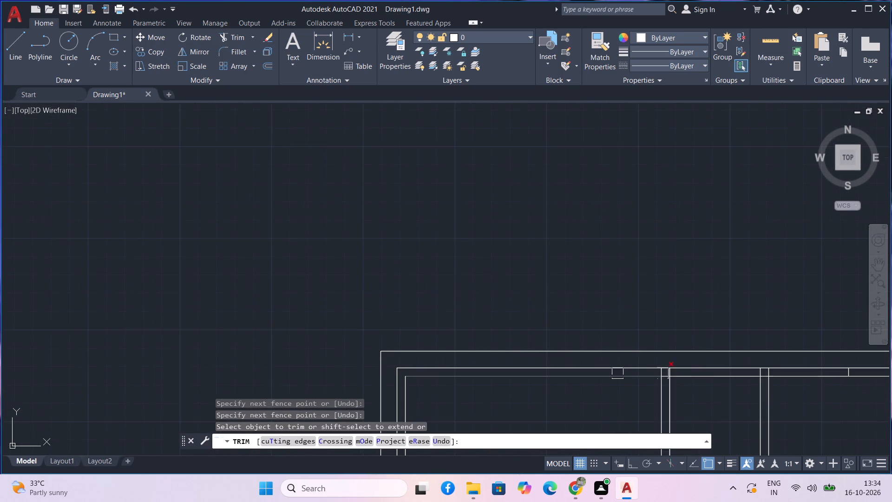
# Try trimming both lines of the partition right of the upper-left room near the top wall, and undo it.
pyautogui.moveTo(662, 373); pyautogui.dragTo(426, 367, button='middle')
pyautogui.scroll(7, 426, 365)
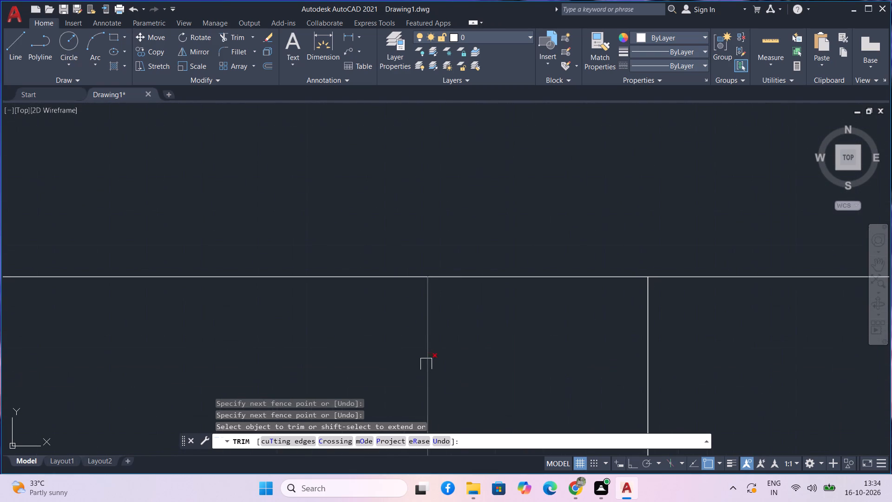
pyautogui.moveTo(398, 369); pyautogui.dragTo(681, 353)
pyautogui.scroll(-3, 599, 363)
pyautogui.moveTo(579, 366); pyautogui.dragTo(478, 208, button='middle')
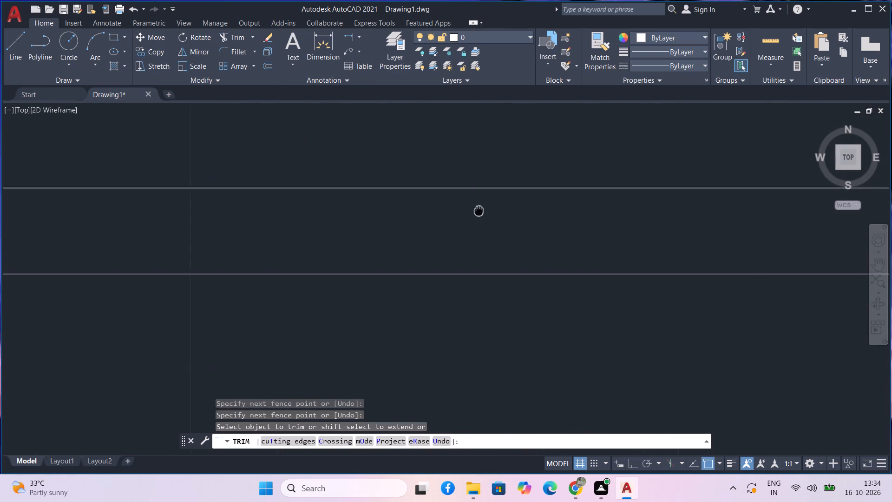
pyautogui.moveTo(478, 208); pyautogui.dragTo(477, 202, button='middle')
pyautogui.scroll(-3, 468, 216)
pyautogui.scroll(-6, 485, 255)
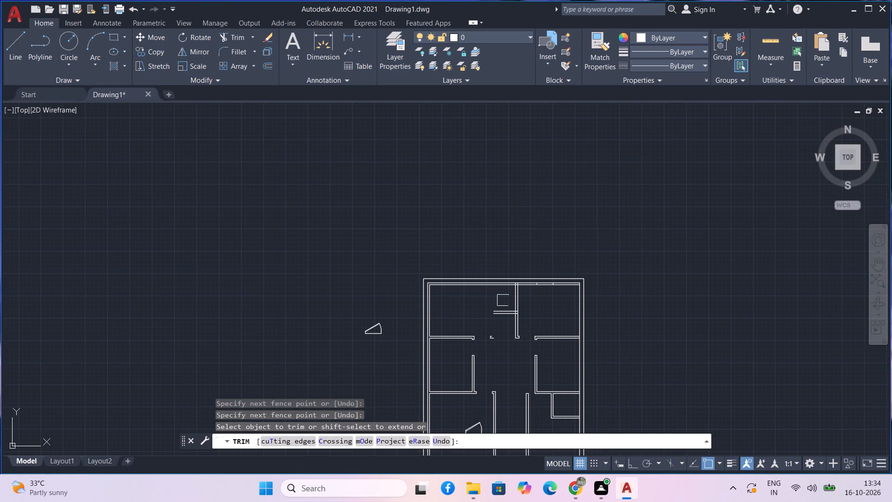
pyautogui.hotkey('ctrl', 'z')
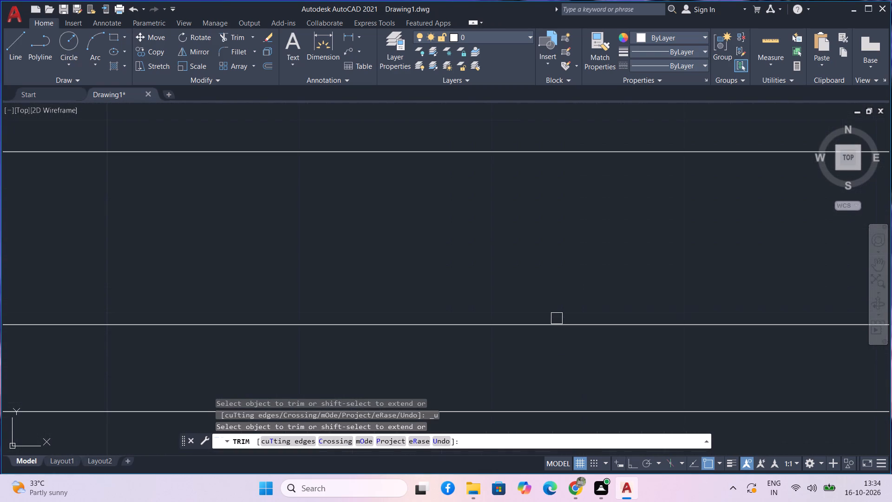
# Trim the overlapping lines where the partition right of the upper-left room meets the top wall's inner strip.
pyautogui.scroll(-11, 557, 318)
pyautogui.moveTo(545, 354); pyautogui.dragTo(491, 333, button='middle')
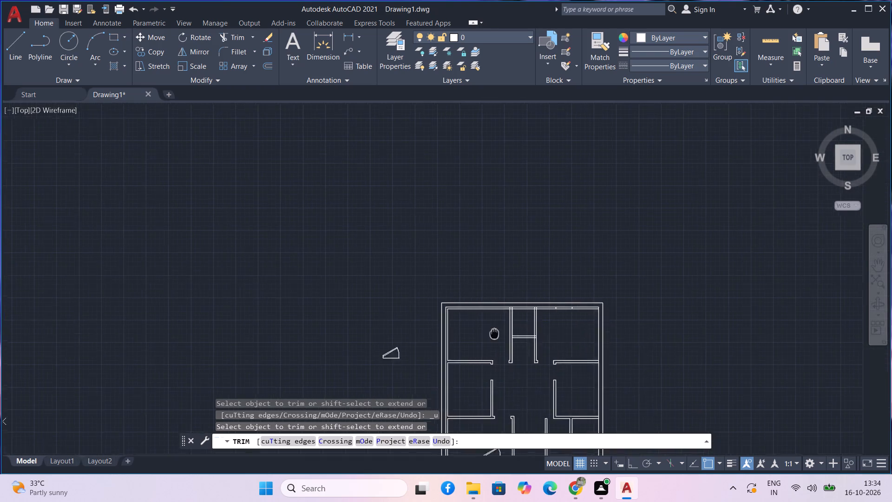
pyautogui.moveTo(491, 333); pyautogui.dragTo(468, 333, button='middle')
pyautogui.scroll(3, 483, 290)
pyautogui.moveTo(493, 385); pyautogui.dragTo(471, 317, button='middle')
pyautogui.scroll(4, 439, 317)
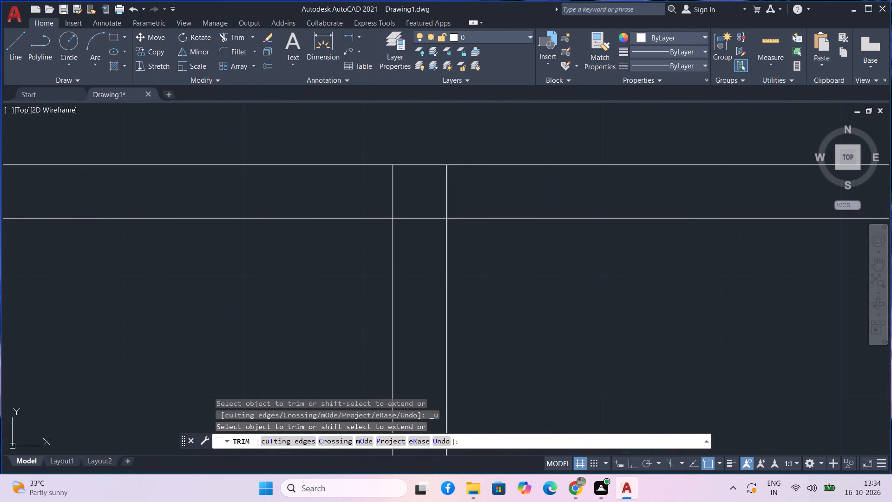
pyautogui.moveTo(411, 241); pyautogui.dragTo(377, 198)
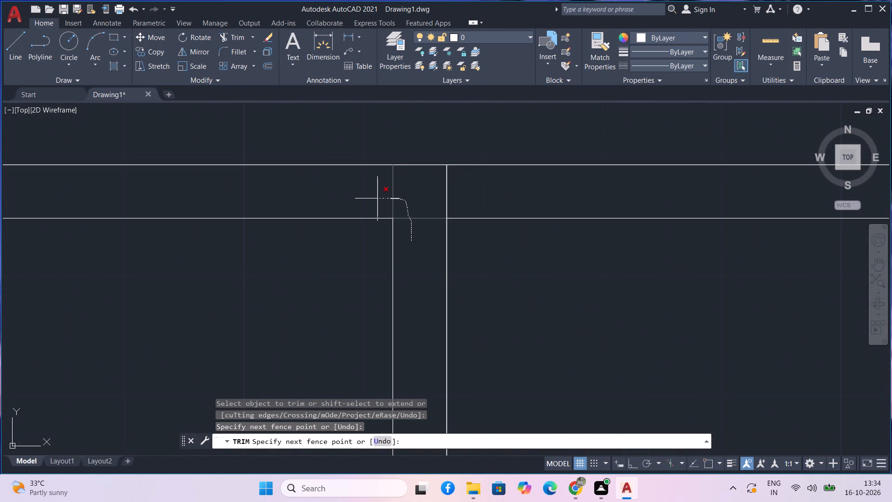
pyautogui.moveTo(377, 198); pyautogui.dragTo(509, 187)
pyautogui.scroll(-2, 505, 203)
pyautogui.scroll(-2, 534, 337)
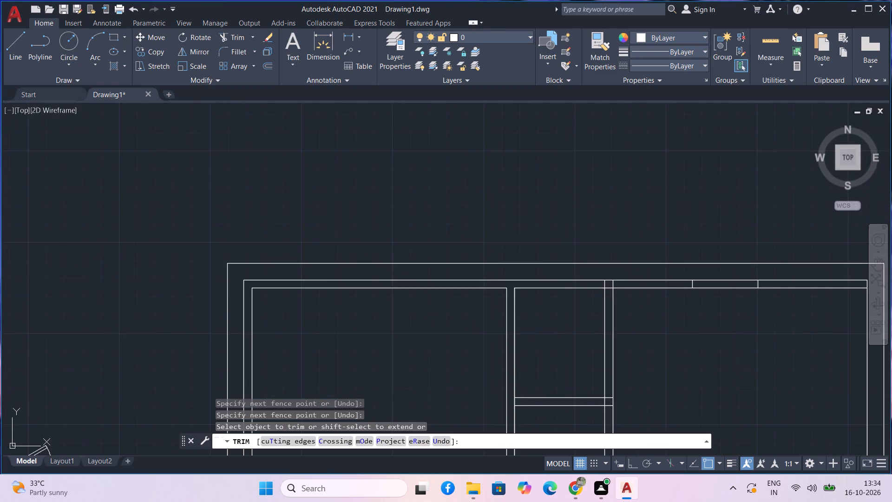
# Trim the overlapping lines where the partition left of the upper-right room meets the top wall's inner strip.
pyautogui.scroll(-1, 548, 343)
pyautogui.moveTo(541, 340); pyautogui.dragTo(361, 222, button='middle')
pyautogui.moveTo(367, 212); pyautogui.dragTo(311, 229, button='middle')
pyautogui.scroll(4, 343, 205)
pyautogui.moveTo(354, 202); pyautogui.dragTo(418, 198)
pyautogui.click(380, 215)
pyautogui.scroll(-2, 465, 235)
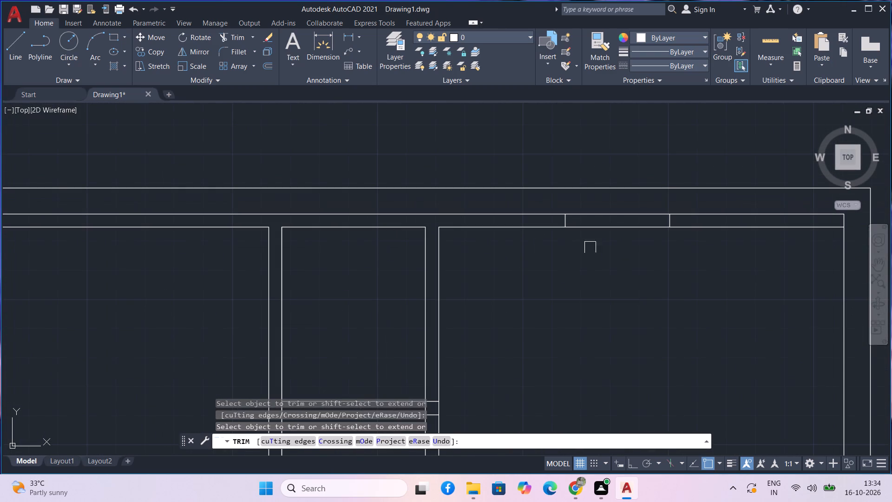
# Trim the two short cross lines inside the top wall's inner strip above the upper-right room.
pyautogui.click(564, 221)
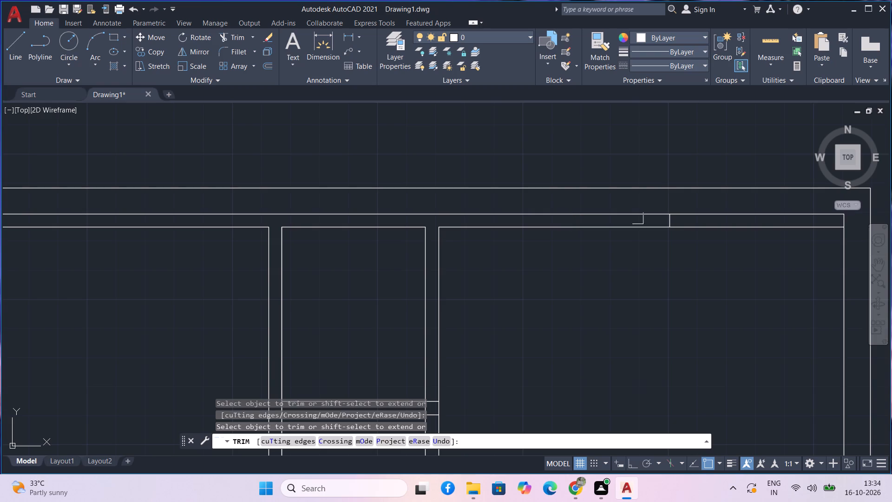
pyautogui.click(672, 220)
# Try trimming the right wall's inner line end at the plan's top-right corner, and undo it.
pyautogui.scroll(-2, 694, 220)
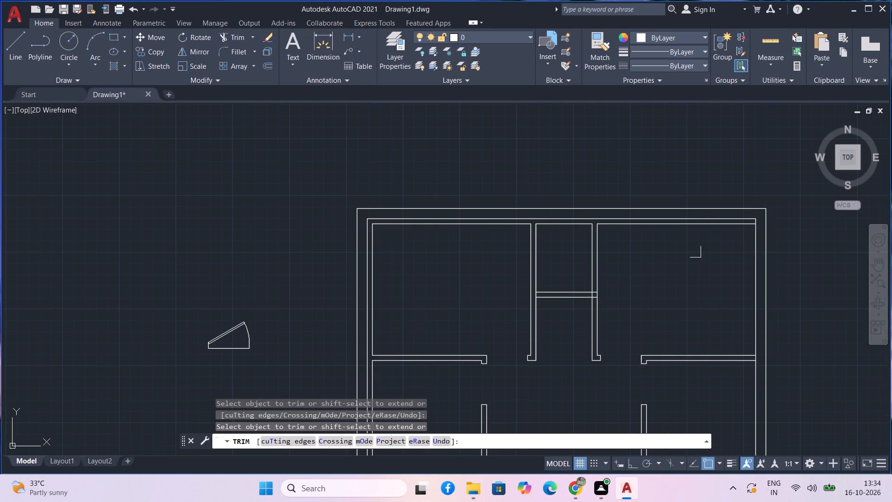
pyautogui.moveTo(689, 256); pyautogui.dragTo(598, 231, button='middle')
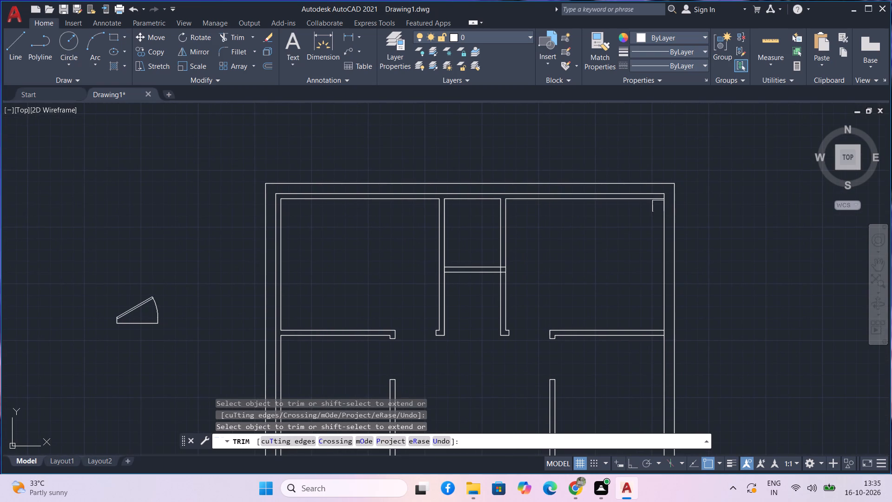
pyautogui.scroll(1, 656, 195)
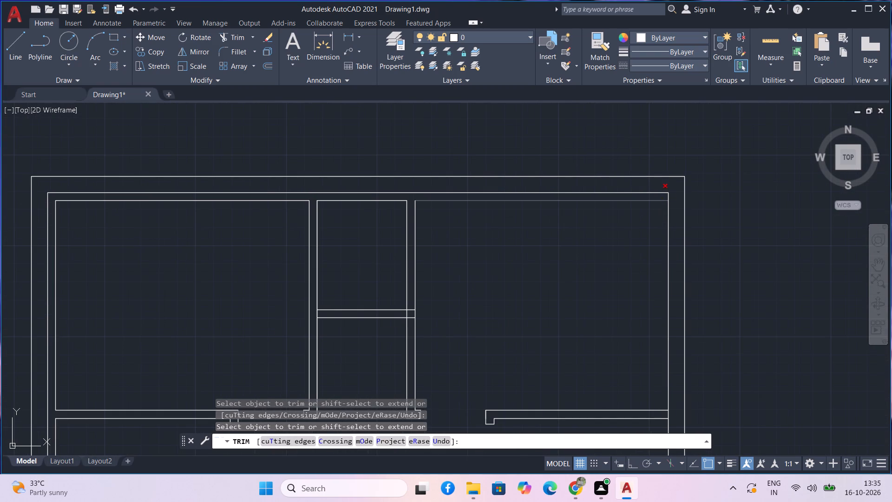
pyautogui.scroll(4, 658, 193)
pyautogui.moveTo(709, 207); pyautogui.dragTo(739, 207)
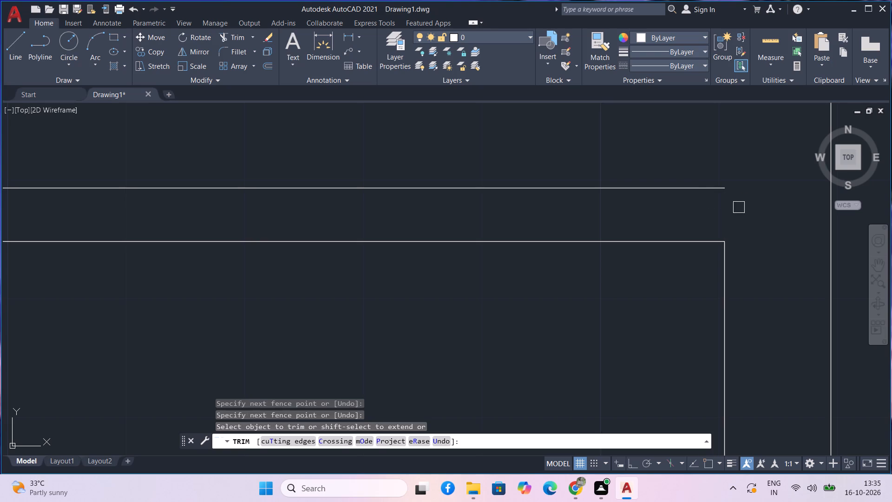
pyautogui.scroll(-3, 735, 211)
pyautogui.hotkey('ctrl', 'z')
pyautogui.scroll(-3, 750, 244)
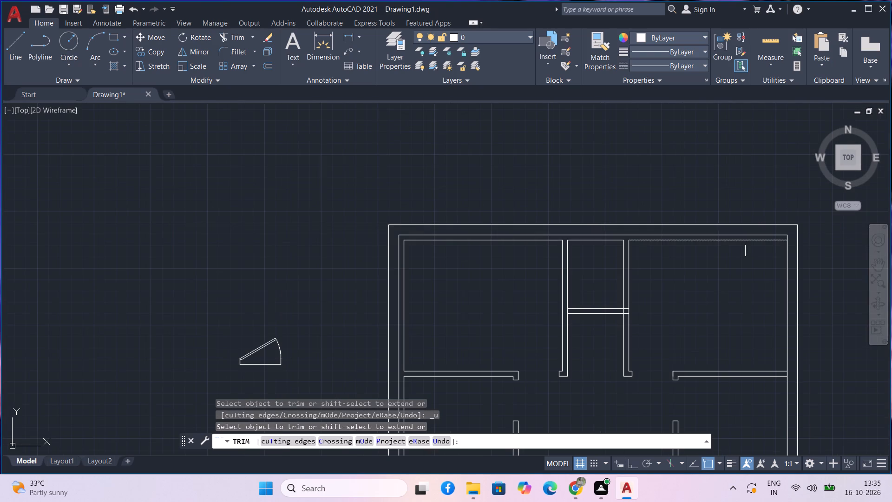
# Trim the right outer wall's inner line between the two lines of the upper-right room's bottom wall.
pyautogui.moveTo(739, 301); pyautogui.dragTo(703, 270, button='middle')
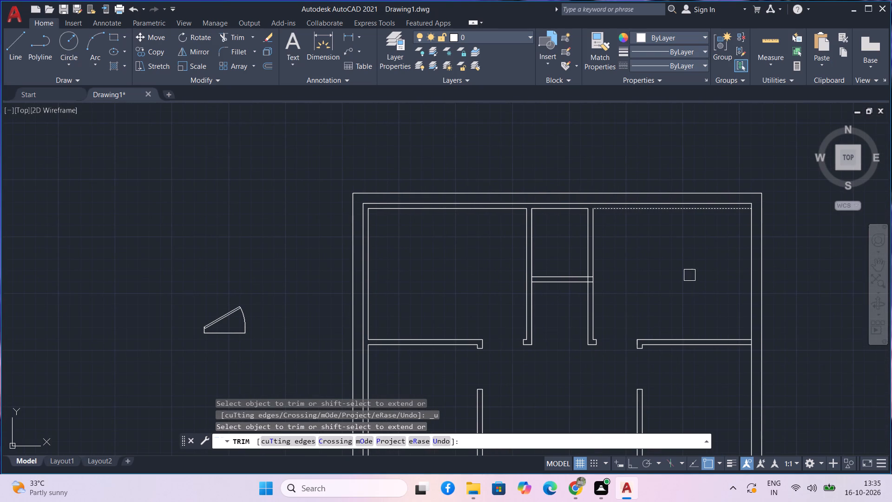
pyautogui.scroll(-1, 689, 275)
pyautogui.moveTo(690, 280); pyautogui.dragTo(672, 246, button='middle')
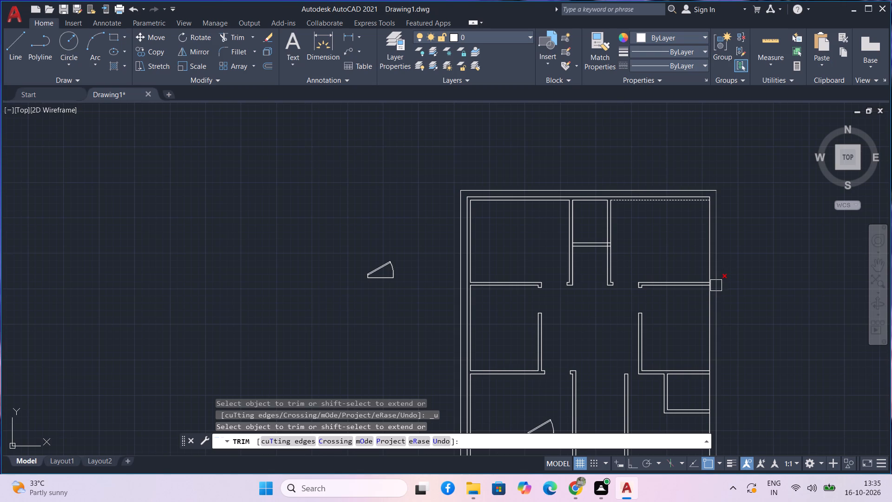
pyautogui.scroll(7, 709, 285)
pyautogui.moveTo(709, 285); pyautogui.dragTo(771, 274)
pyautogui.scroll(-6, 762, 277)
pyautogui.scroll(-2, 741, 336)
# Trim the right outer wall's inner line between the two lines of the middle-right room's bottom wall.
pyautogui.moveTo(733, 348); pyautogui.dragTo(685, 297, button='middle')
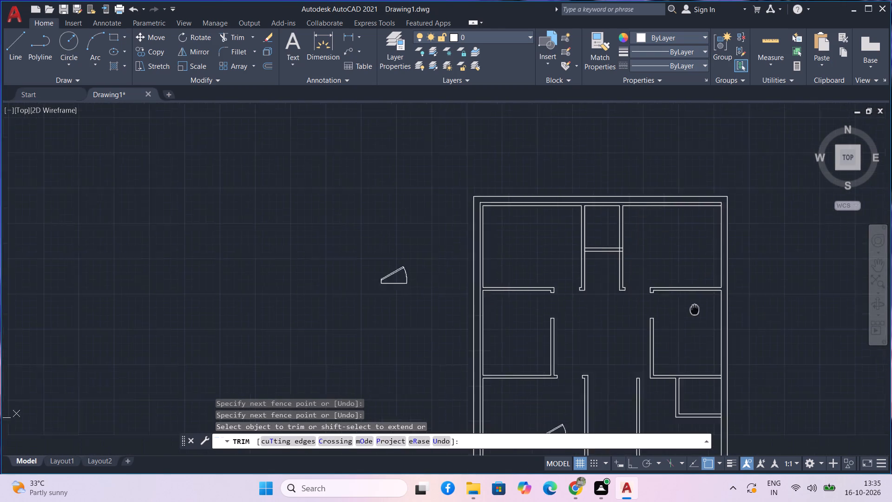
pyautogui.moveTo(685, 297); pyautogui.dragTo(658, 251, button='middle')
pyautogui.scroll(4, 677, 321)
pyautogui.scroll(2, 679, 258)
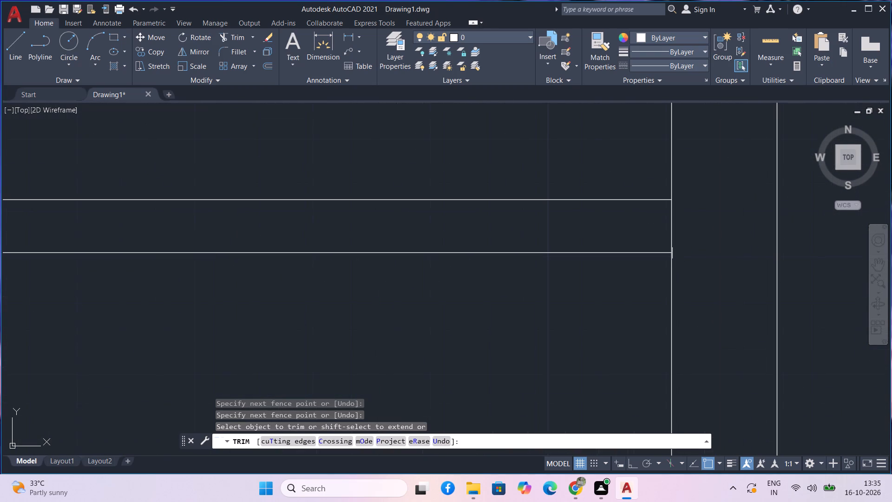
pyautogui.moveTo(650, 238); pyautogui.dragTo(689, 226)
pyautogui.scroll(-5, 695, 254)
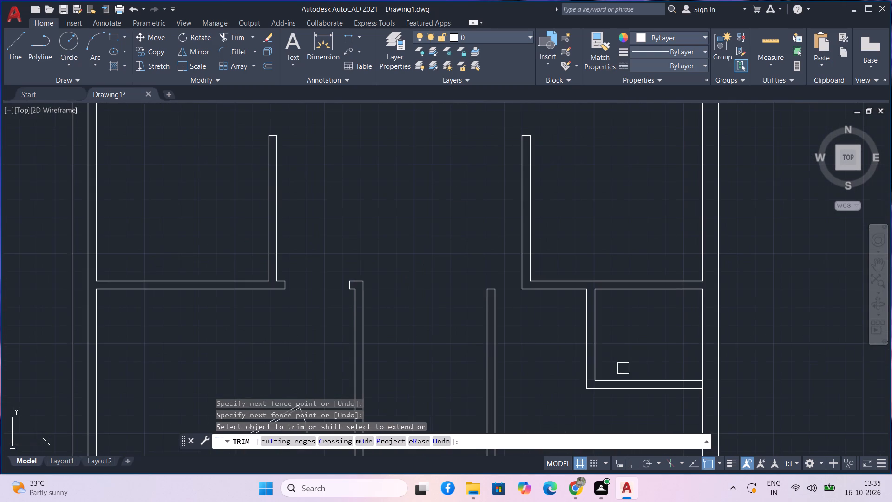
# Trim the right outer wall's inner line between the two lines of the small right-hand room's bottom wall.
pyautogui.moveTo(629, 346); pyautogui.dragTo(573, 215, button='middle')
pyautogui.scroll(6, 649, 256)
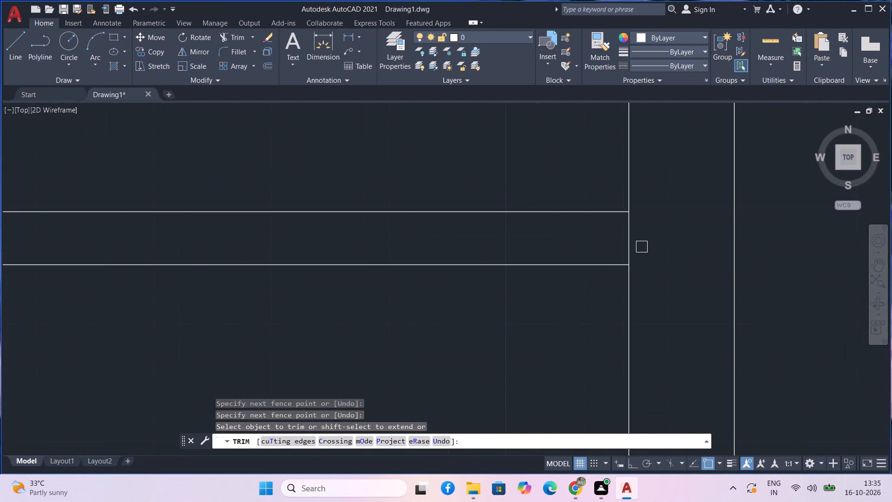
pyautogui.moveTo(642, 247); pyautogui.dragTo(528, 248)
pyautogui.scroll(-10, 527, 248)
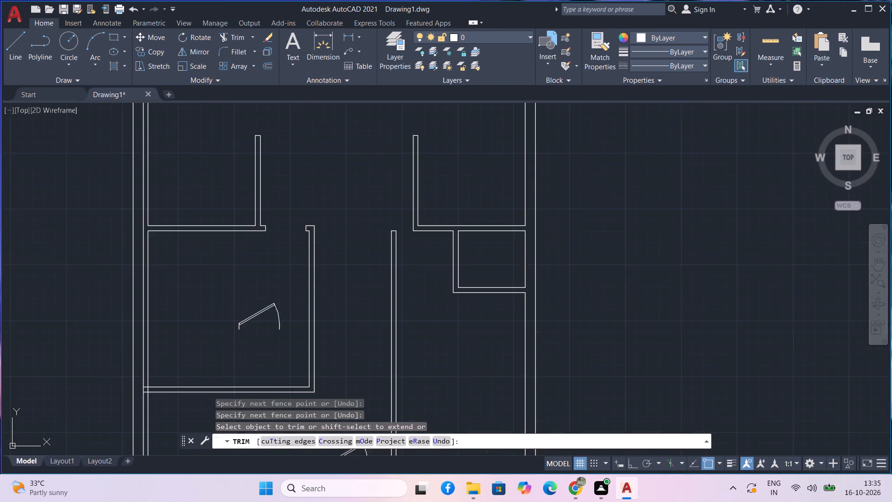
# Trim the bottom wall's inner line between the two lines of the vertical partition right of the entrance door.
pyautogui.scroll(-1, 515, 304)
pyautogui.moveTo(501, 323); pyautogui.dragTo(481, 238, button='middle')
pyautogui.scroll(4, 458, 311)
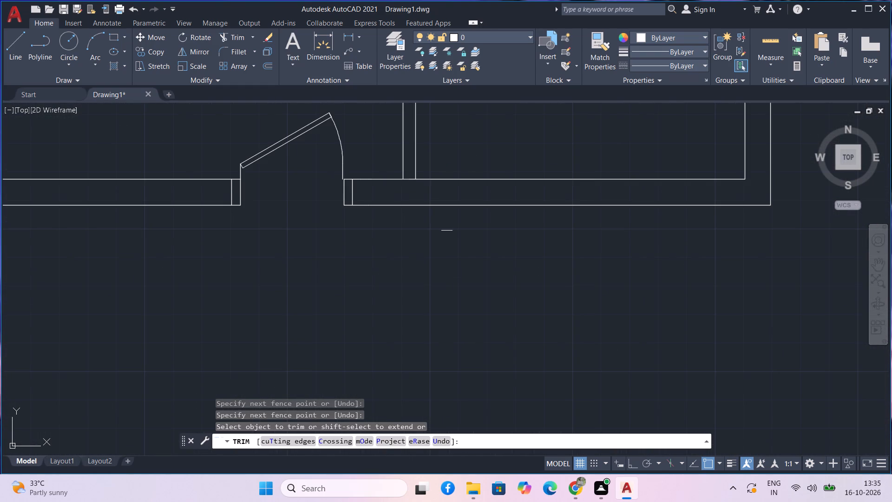
pyautogui.moveTo(427, 171); pyautogui.dragTo(479, 238, button='middle')
pyautogui.scroll(4, 448, 240)
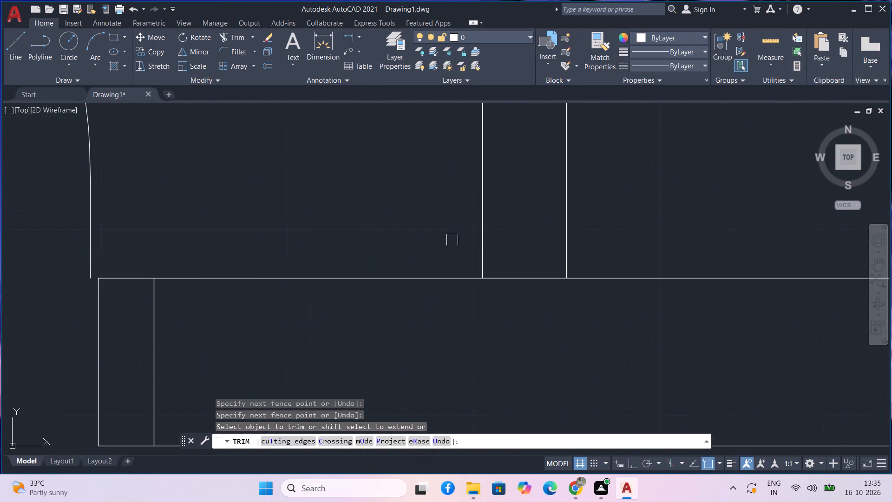
pyautogui.moveTo(525, 241); pyautogui.dragTo(543, 312)
pyautogui.scroll(-5, 532, 301)
pyautogui.scroll(-3, 437, 270)
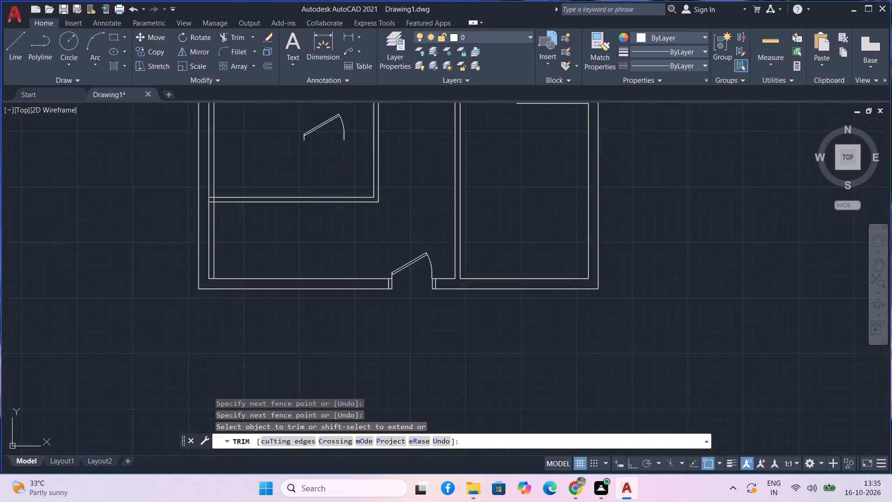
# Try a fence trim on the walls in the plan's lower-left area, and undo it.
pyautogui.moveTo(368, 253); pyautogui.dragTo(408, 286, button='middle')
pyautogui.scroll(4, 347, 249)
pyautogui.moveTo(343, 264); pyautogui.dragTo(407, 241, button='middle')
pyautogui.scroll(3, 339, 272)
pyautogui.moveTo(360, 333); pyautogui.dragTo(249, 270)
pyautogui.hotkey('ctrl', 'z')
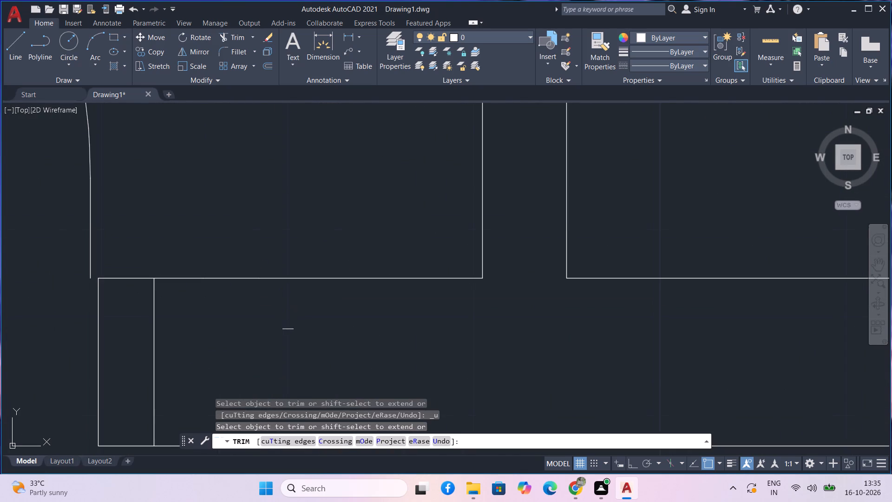
# Trim the overlapping lines where the lower-left room's bottom wall meets the left outer wall's inner strip.
pyautogui.scroll(-9, 290, 331)
pyautogui.scroll(3, 191, 267)
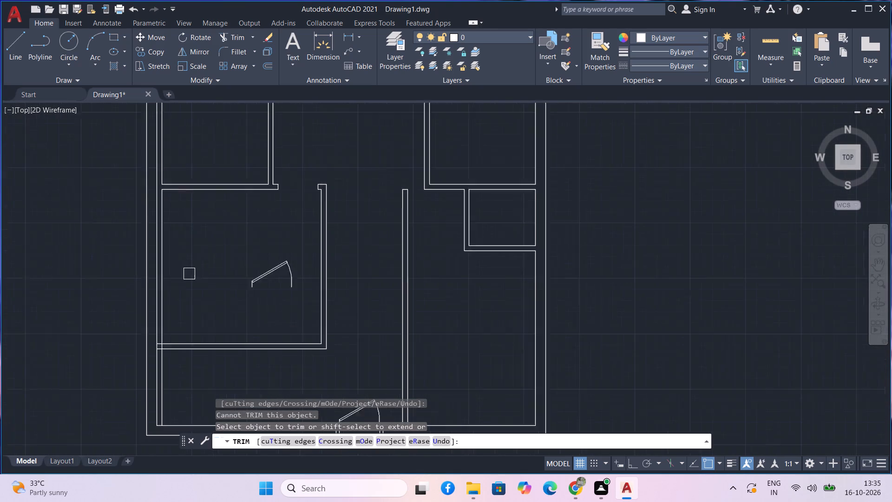
pyautogui.moveTo(177, 315); pyautogui.dragTo(263, 231, button='middle')
pyautogui.scroll(4, 227, 297)
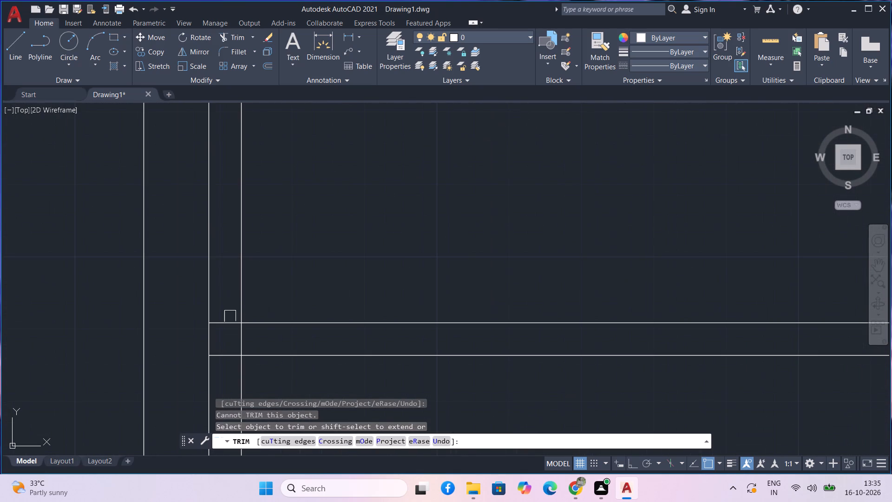
pyautogui.moveTo(230, 312); pyautogui.dragTo(223, 221, button='middle')
pyautogui.moveTo(217, 303); pyautogui.dragTo(217, 284)
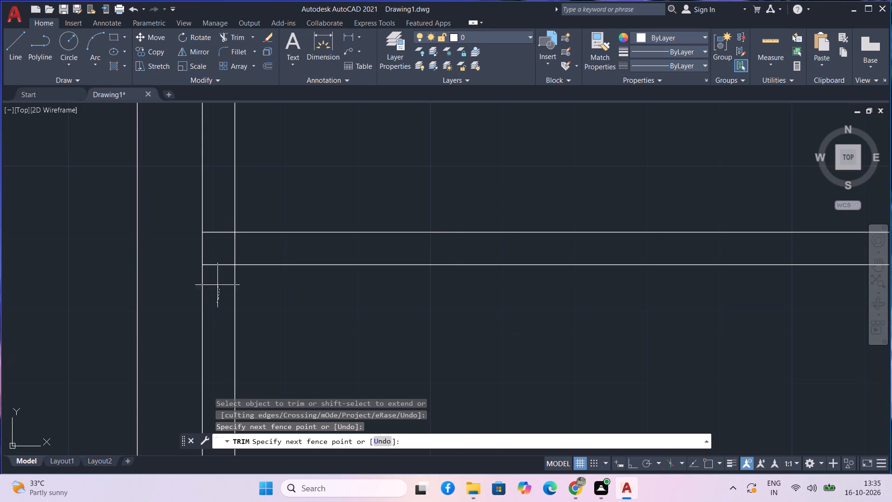
pyautogui.moveTo(217, 284); pyautogui.dragTo(221, 215)
pyautogui.click(234, 252)
pyautogui.scroll(-1, 176, 292)
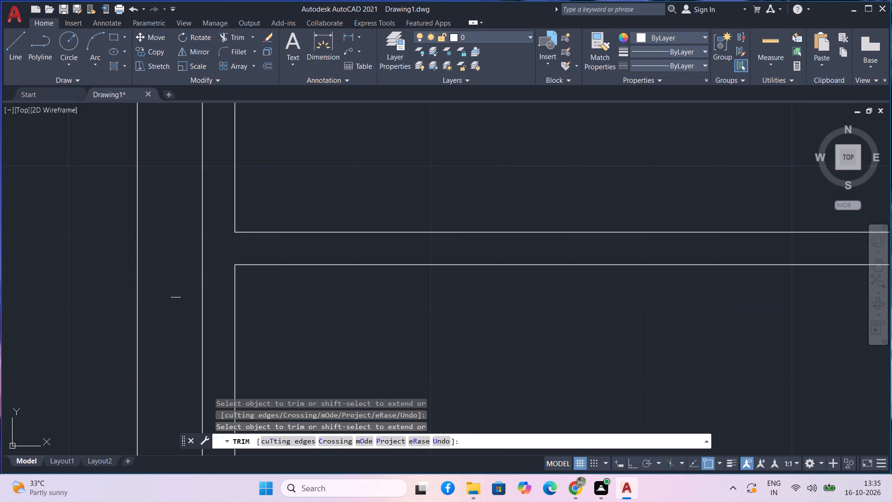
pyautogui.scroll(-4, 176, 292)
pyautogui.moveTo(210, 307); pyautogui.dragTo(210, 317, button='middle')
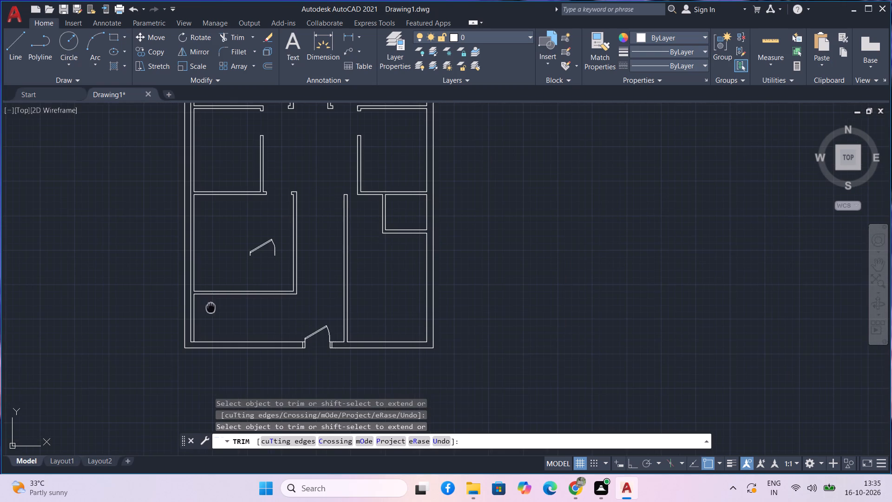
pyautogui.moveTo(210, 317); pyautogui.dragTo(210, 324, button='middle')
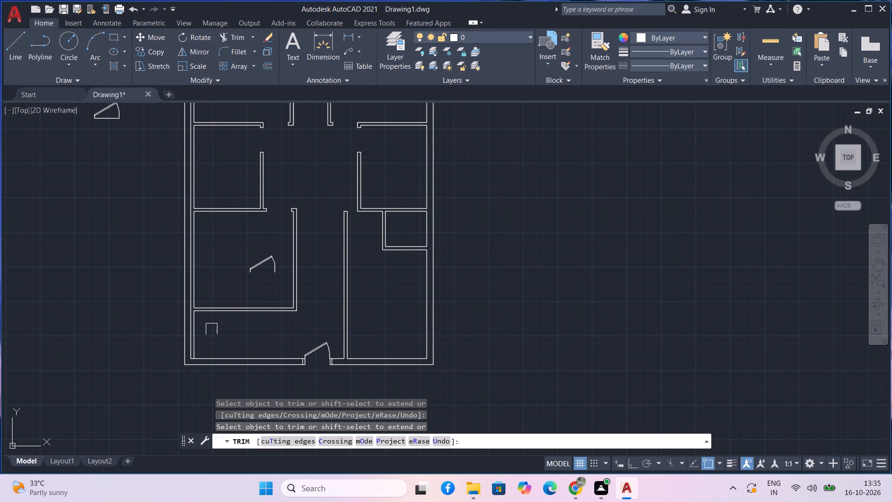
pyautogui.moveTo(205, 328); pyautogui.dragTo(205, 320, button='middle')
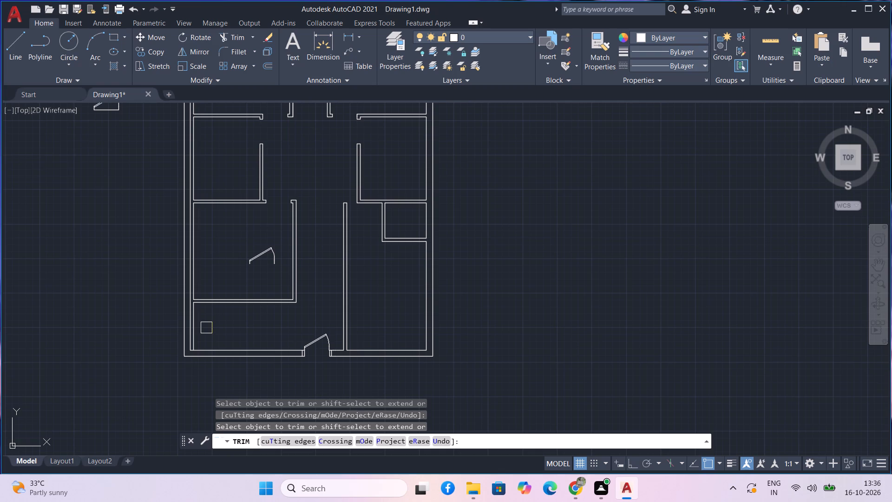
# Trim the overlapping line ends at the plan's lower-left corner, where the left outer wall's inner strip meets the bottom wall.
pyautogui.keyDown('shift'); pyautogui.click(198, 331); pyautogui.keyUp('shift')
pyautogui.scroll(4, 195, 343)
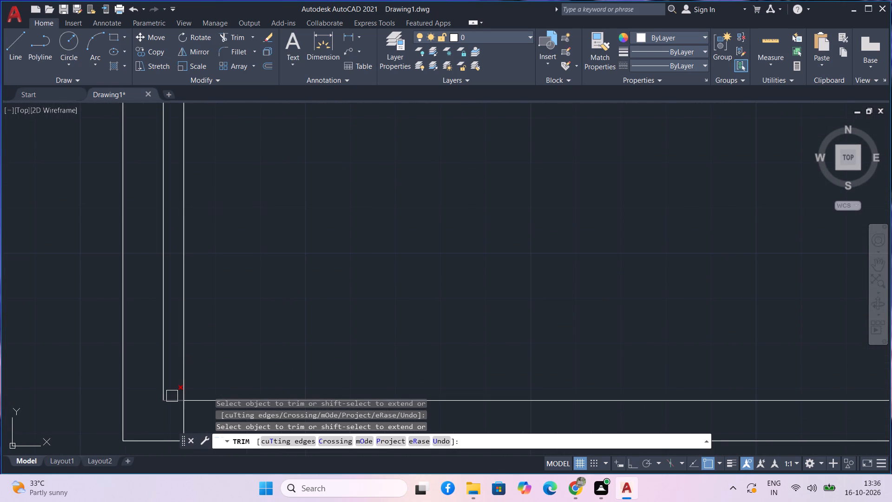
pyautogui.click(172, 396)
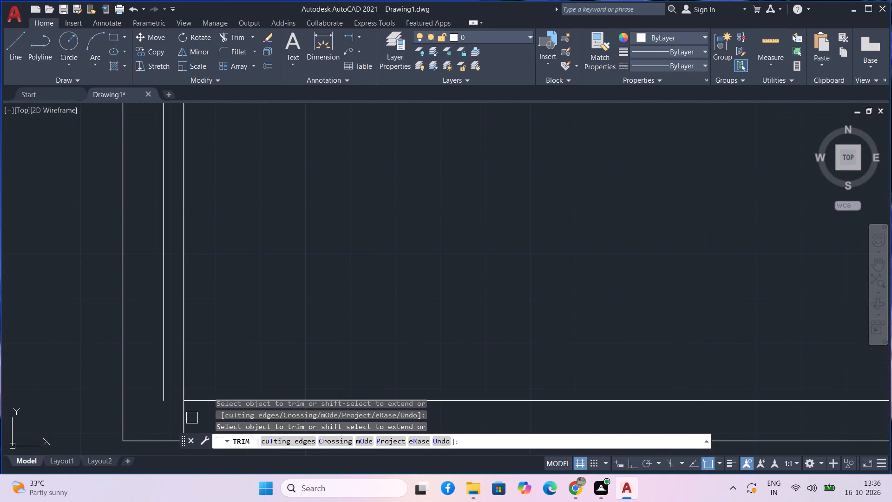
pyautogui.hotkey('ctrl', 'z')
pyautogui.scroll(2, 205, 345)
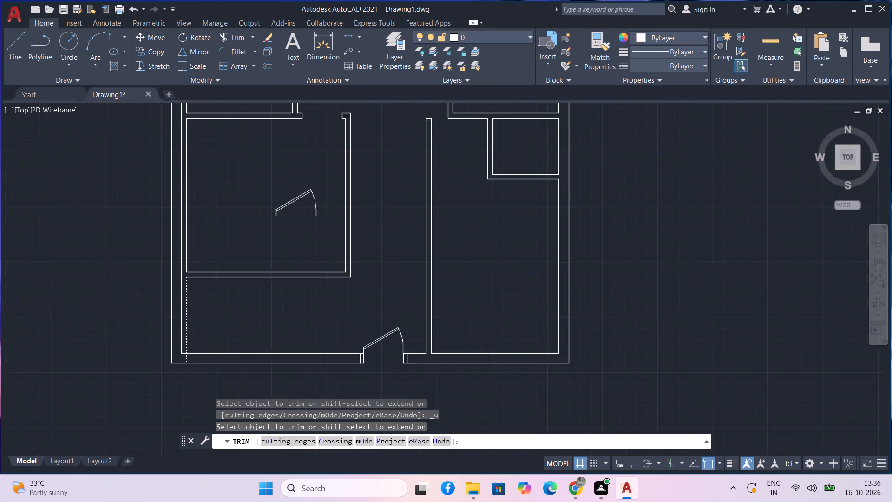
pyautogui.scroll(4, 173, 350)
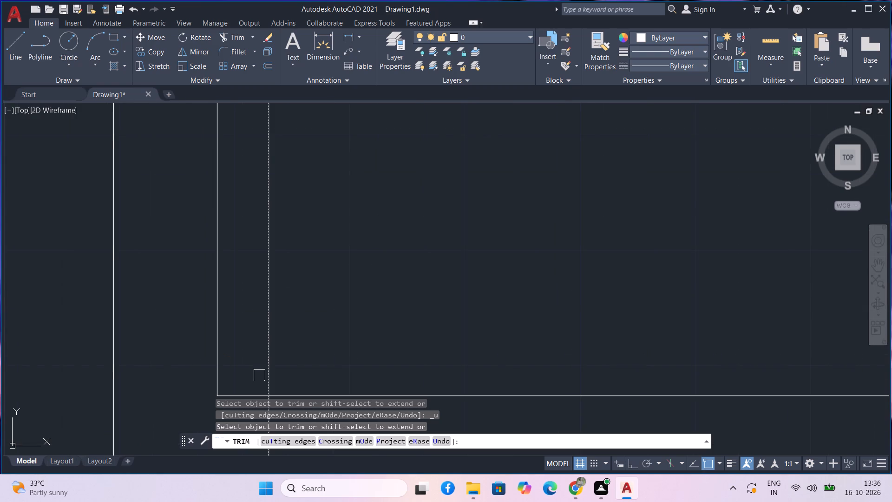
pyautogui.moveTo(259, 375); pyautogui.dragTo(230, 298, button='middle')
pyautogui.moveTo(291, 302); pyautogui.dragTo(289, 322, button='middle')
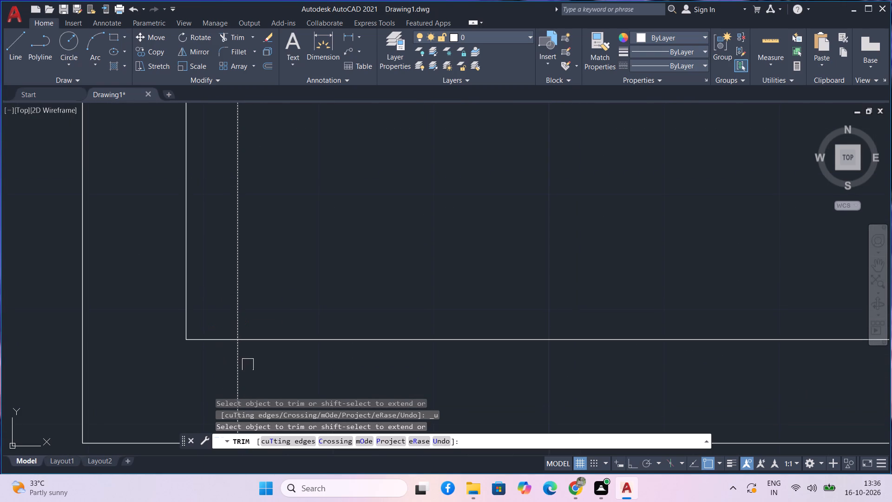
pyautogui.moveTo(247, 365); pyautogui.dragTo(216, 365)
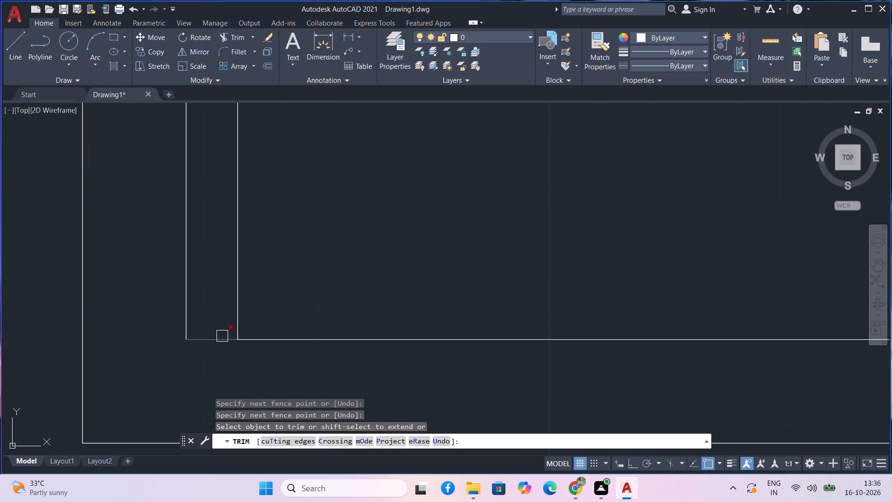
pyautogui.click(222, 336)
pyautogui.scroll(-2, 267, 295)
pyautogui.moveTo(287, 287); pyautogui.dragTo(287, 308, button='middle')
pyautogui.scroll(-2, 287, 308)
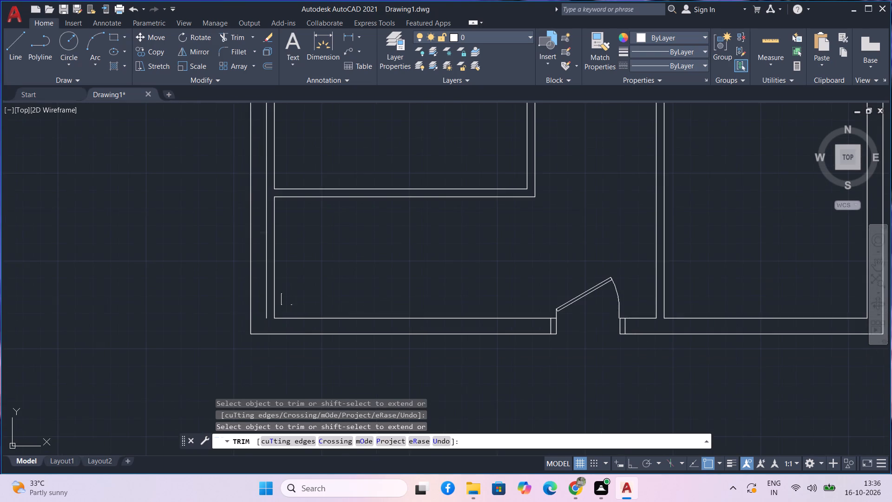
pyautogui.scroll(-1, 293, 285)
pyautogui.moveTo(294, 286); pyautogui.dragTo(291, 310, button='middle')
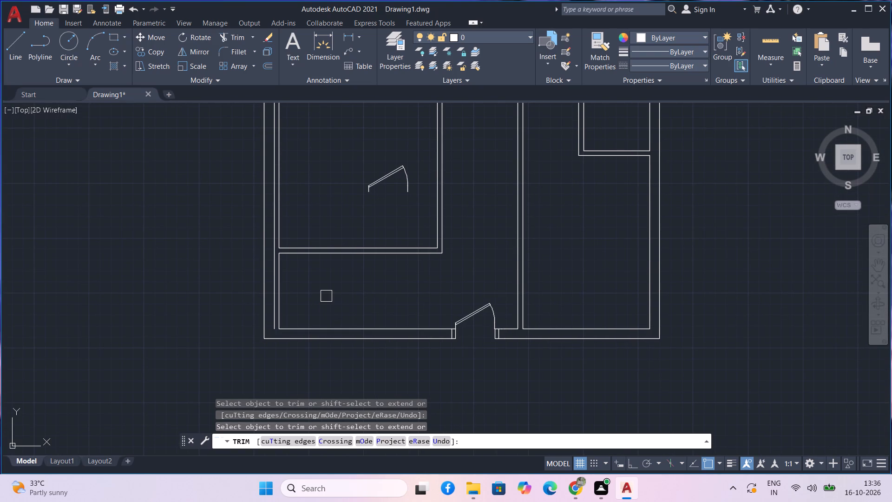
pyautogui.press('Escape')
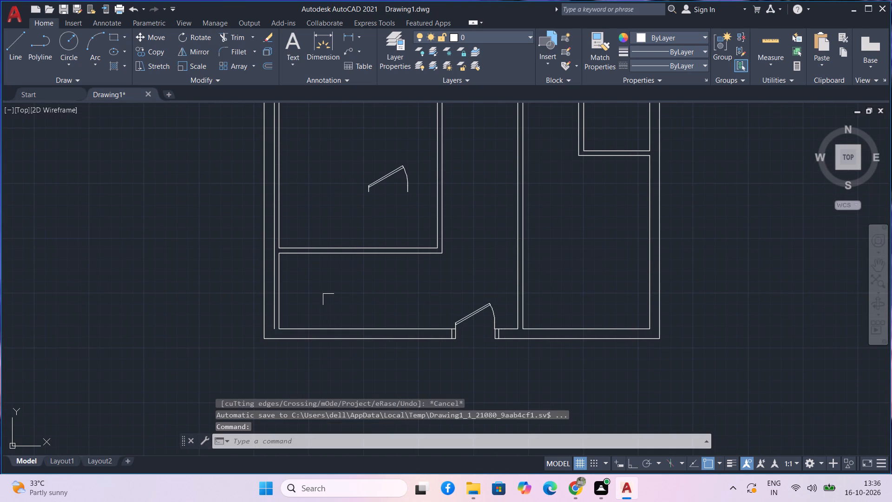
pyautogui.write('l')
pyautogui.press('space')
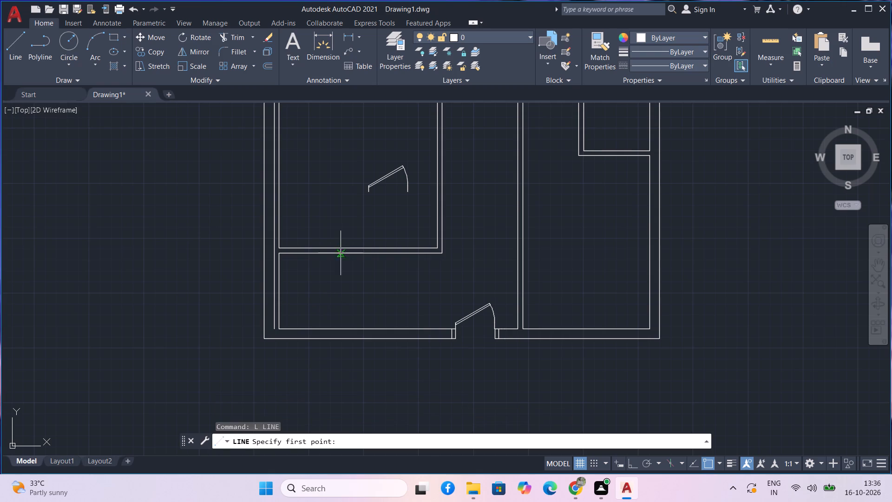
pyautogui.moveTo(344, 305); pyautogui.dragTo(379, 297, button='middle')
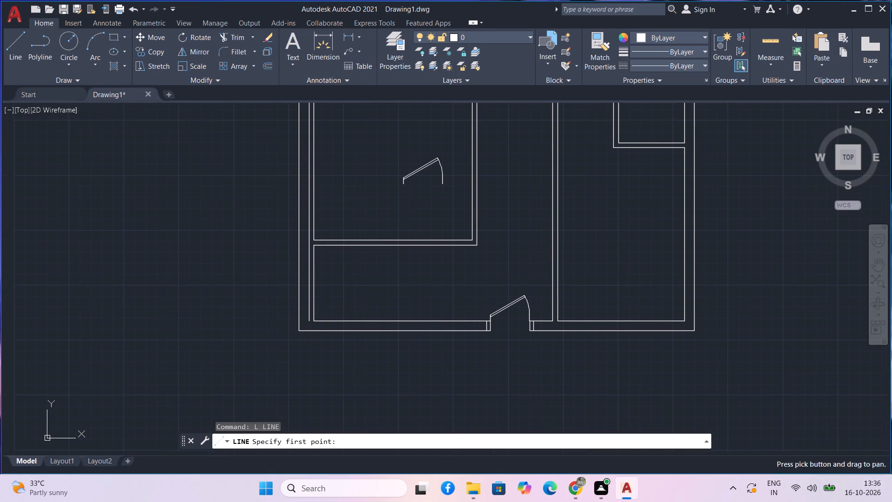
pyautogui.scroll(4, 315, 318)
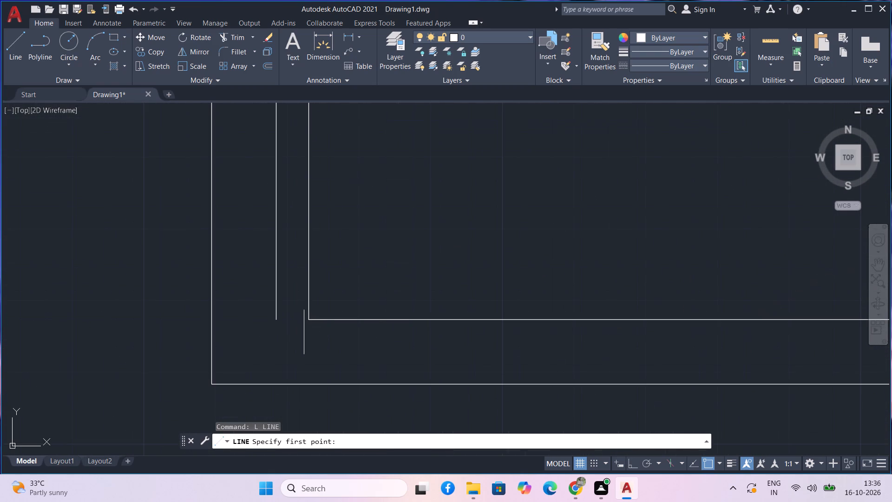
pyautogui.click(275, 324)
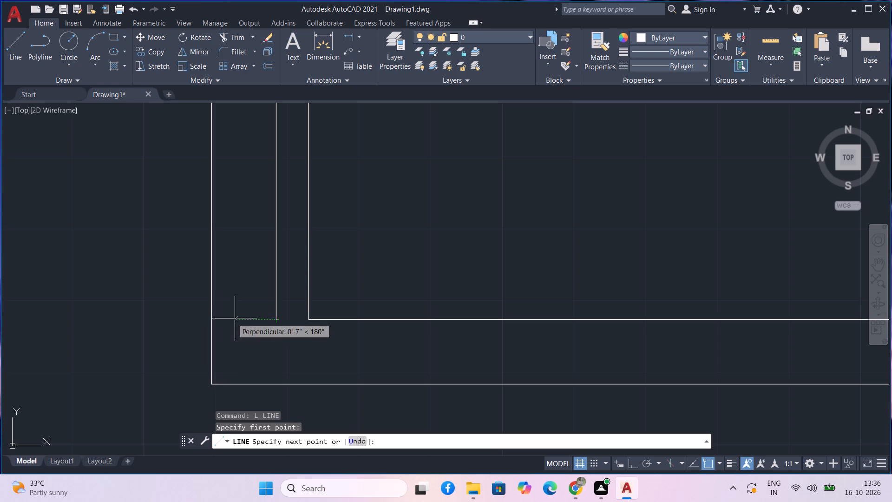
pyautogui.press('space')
# Inspect the wall lines and junctions across the whole plan, from the lower-left corner up to the top rooms and back.
pyautogui.scroll(-2, 275, 316)
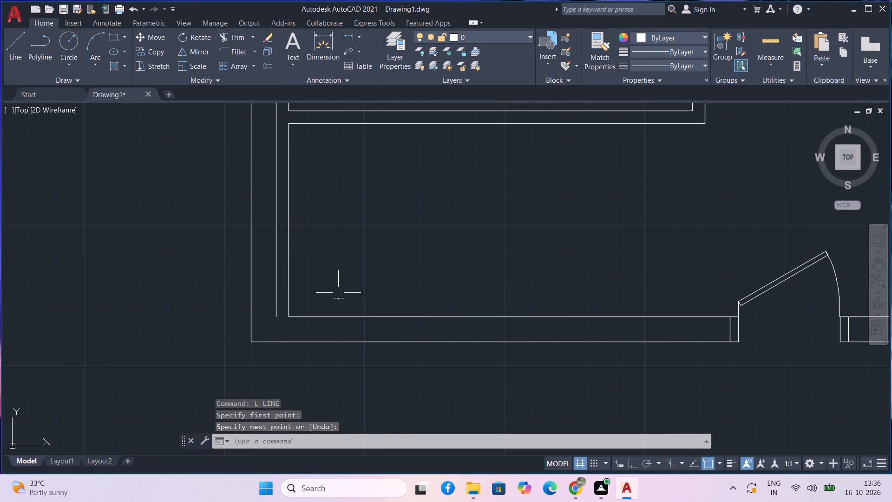
pyautogui.scroll(-2, 341, 281)
pyautogui.moveTo(343, 264); pyautogui.dragTo(334, 328, button='middle')
pyautogui.middleClick(334, 328)
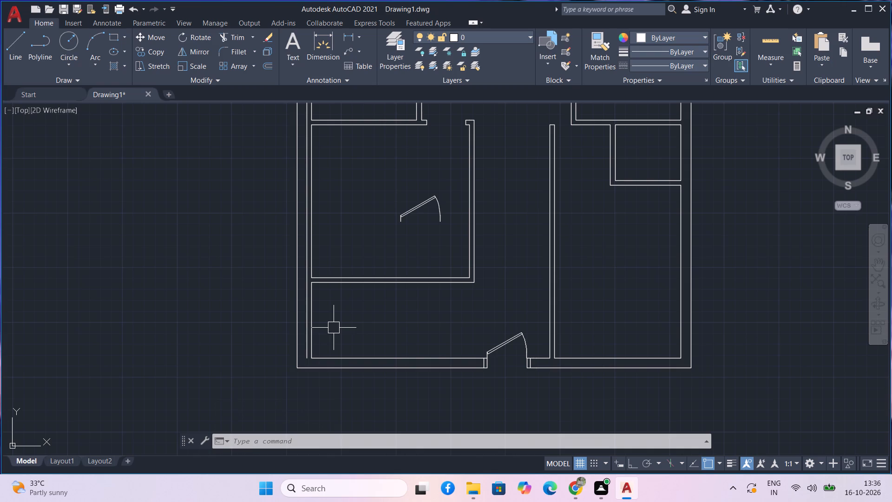
pyautogui.middleClick(353, 343)
pyautogui.moveTo(352, 324); pyautogui.dragTo(352, 345, button='middle')
pyautogui.moveTo(352, 335); pyautogui.dragTo(349, 357, button='middle')
pyautogui.moveTo(349, 280); pyautogui.dragTo(349, 325, button='middle')
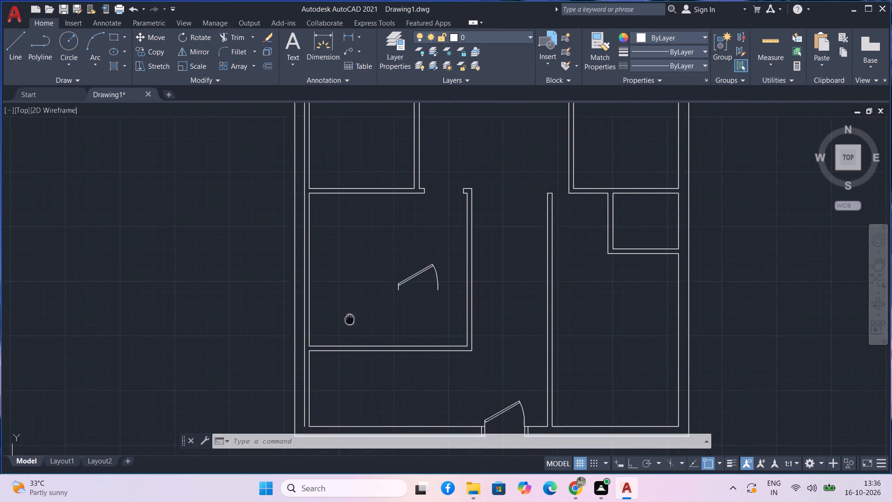
pyautogui.moveTo(349, 325); pyautogui.dragTo(347, 382, button='middle')
pyautogui.moveTo(353, 332); pyautogui.dragTo(353, 392, button='middle')
pyautogui.moveTo(353, 261); pyautogui.dragTo(354, 328, button='middle')
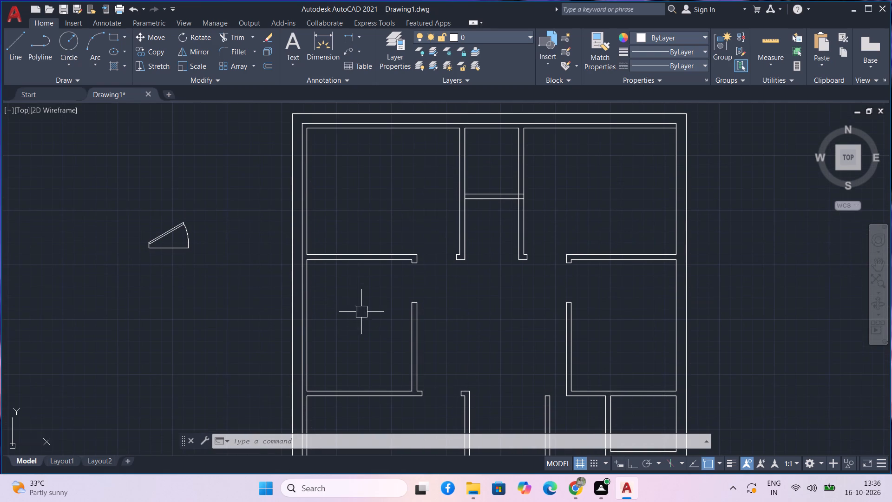
pyautogui.moveTo(364, 240); pyautogui.dragTo(326, 240, button='middle')
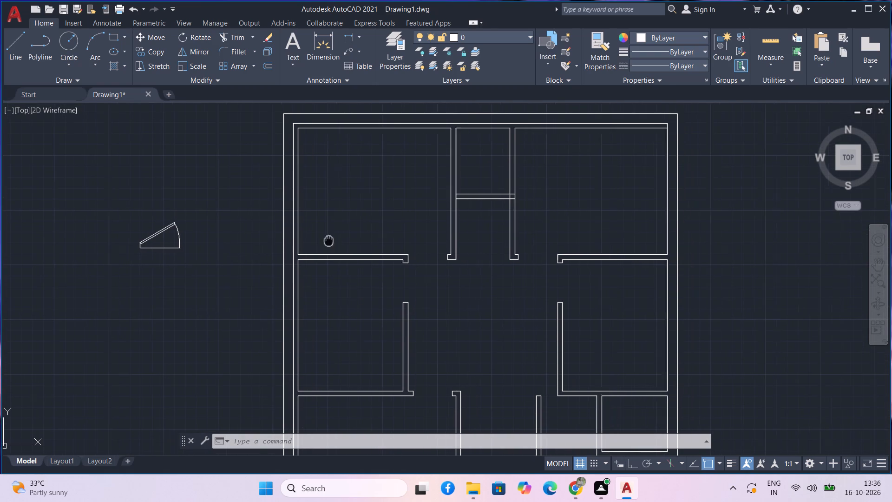
pyautogui.moveTo(326, 240); pyautogui.dragTo(269, 238, button='middle')
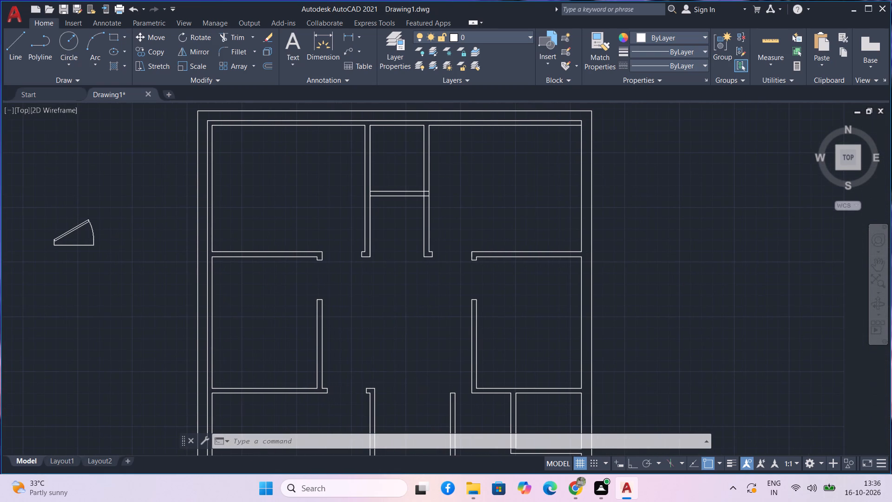
pyautogui.moveTo(269, 238); pyautogui.dragTo(262, 231, button='middle')
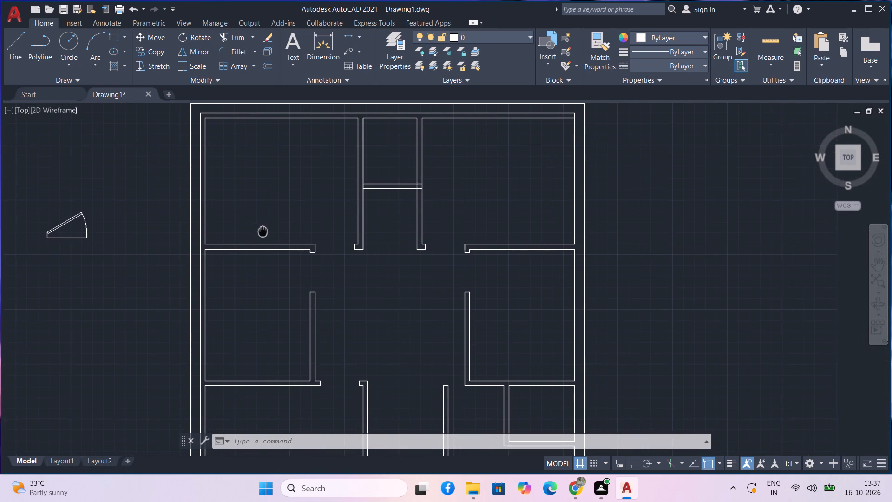
pyautogui.moveTo(262, 231); pyautogui.dragTo(355, 237, button='middle')
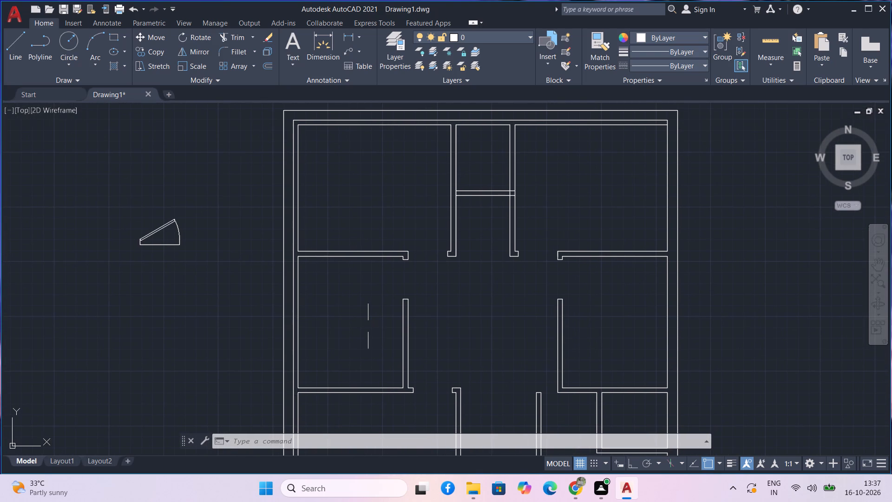
pyautogui.moveTo(368, 325); pyautogui.dragTo(351, 300, button='middle')
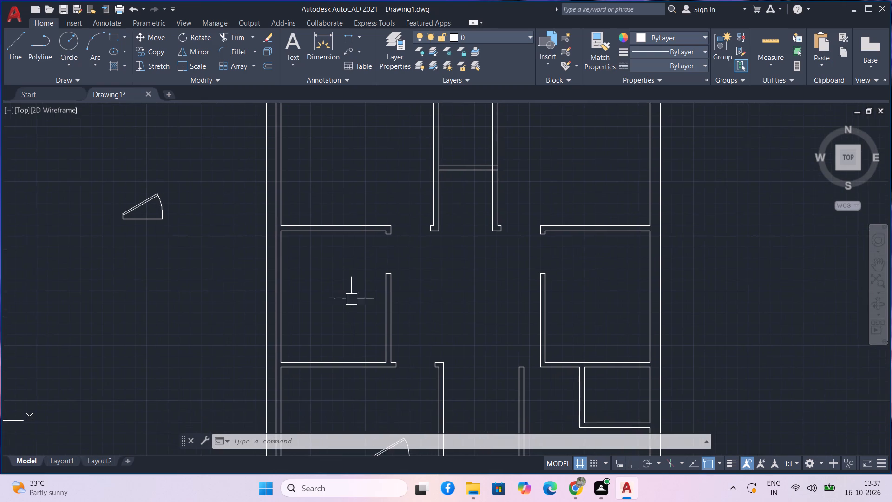
pyautogui.scroll(-1, 350, 299)
pyautogui.moveTo(360, 345); pyautogui.dragTo(346, 300, button='middle')
pyautogui.moveTo(354, 330); pyautogui.dragTo(348, 302, button='middle')
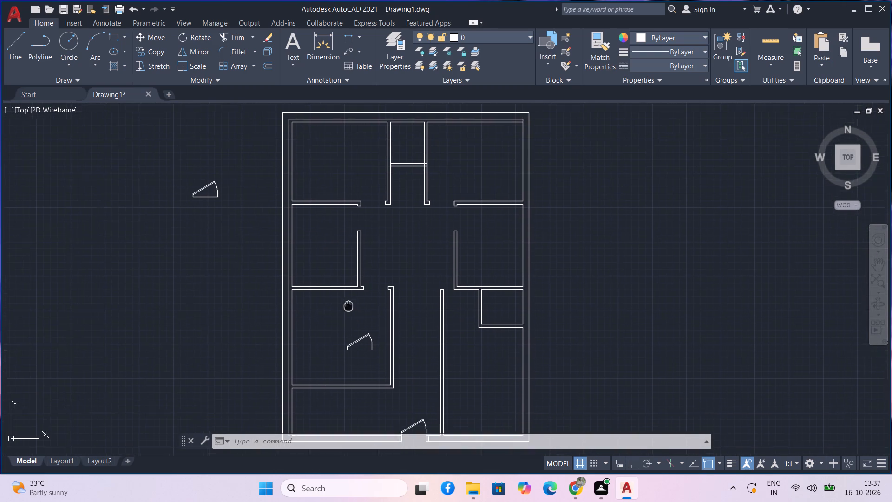
pyautogui.moveTo(348, 302); pyautogui.dragTo(348, 297, button='middle')
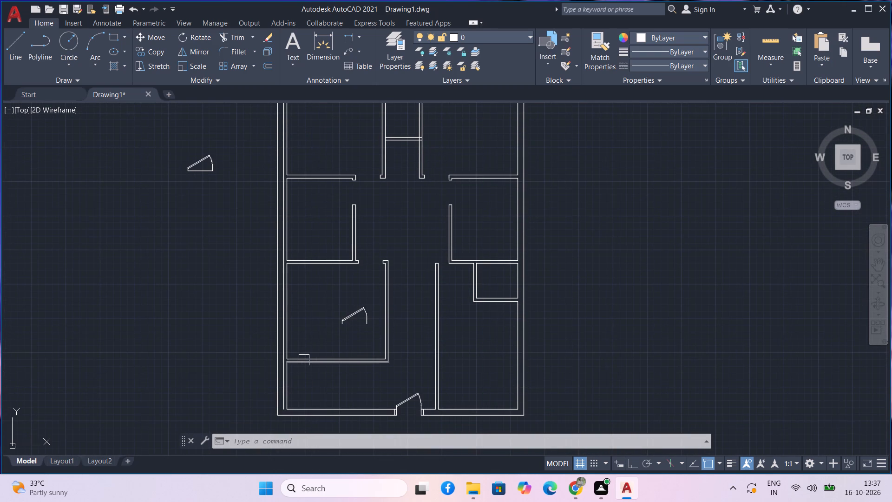
pyautogui.scroll(1, 303, 360)
pyautogui.moveTo(302, 373); pyautogui.dragTo(292, 286, button='middle')
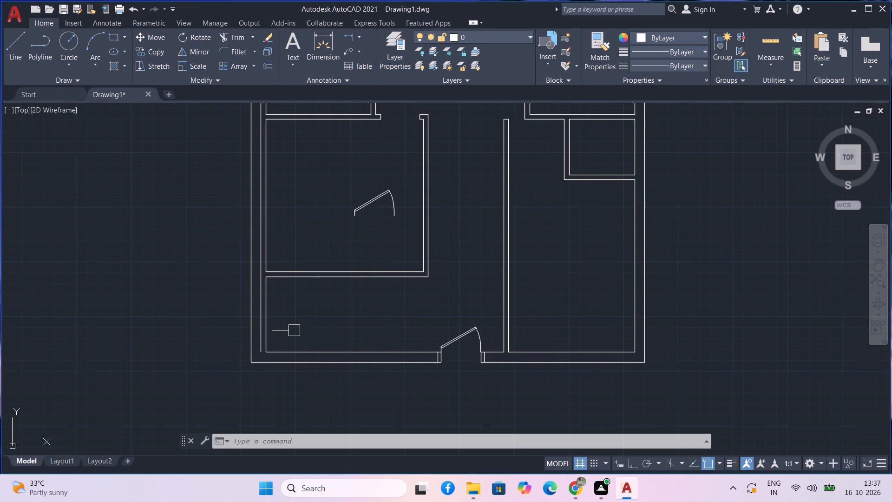
# Undo back through the whole last Trim command, reverting its wall-junction trims.
pyautogui.hotkey('ctrl', 'z')
pyautogui.hotkey('ctrl', 'z')
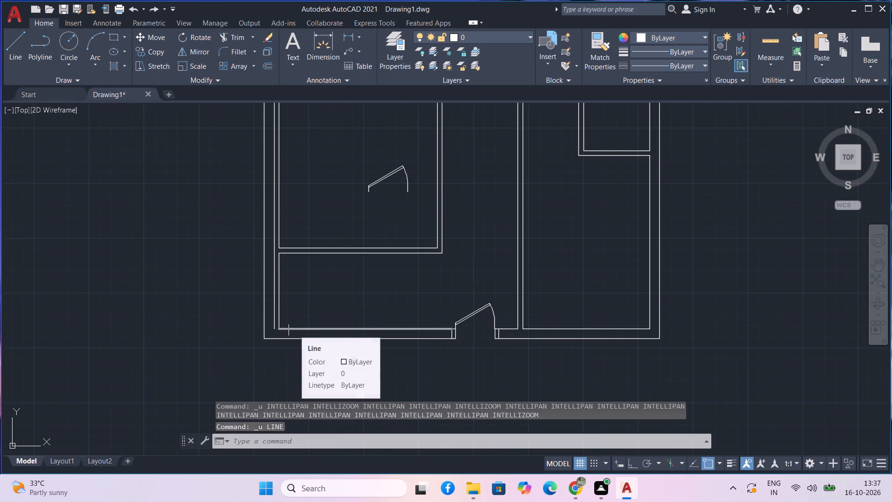
pyautogui.hotkey('ctrl', 'z')
# Trim both lines of the lower-left room's bottom wall where they cross the left outer wall's inner strip.
pyautogui.keyDown('ctrl'); pyautogui.scroll(-5, 308, 307); pyautogui.keyUp('ctrl')
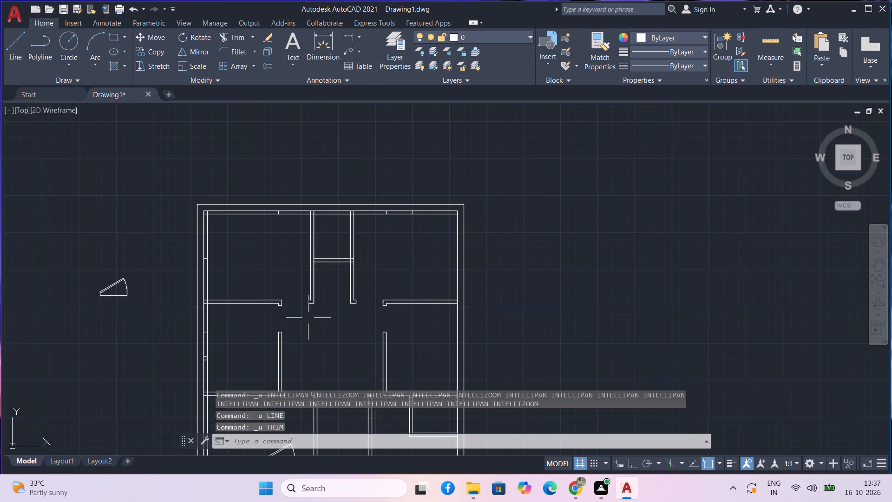
pyautogui.keyDown('ctrl'); pyautogui.scroll(-1, 308, 321); pyautogui.keyUp('ctrl')
pyautogui.scroll(4, 255, 407)
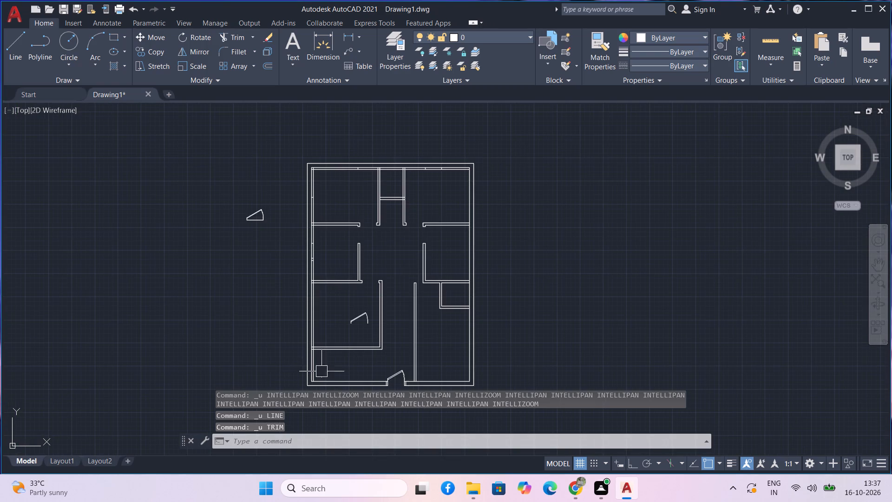
pyautogui.scroll(3, 318, 382)
pyautogui.scroll(2, 301, 332)
pyautogui.moveTo(334, 291); pyautogui.dragTo(340, 310, button='middle')
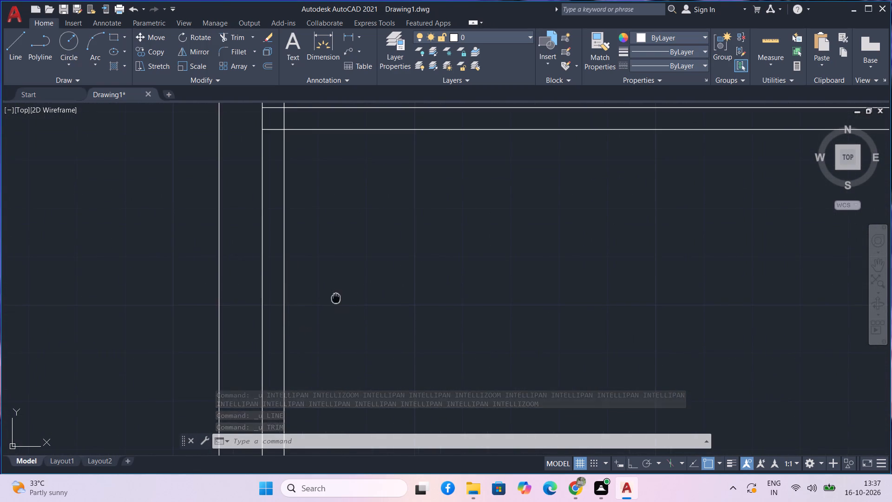
pyautogui.moveTo(340, 310); pyautogui.dragTo(367, 449, button='middle')
pyautogui.moveTo(377, 356); pyautogui.dragTo(378, 382, button='middle')
pyautogui.write('tr')
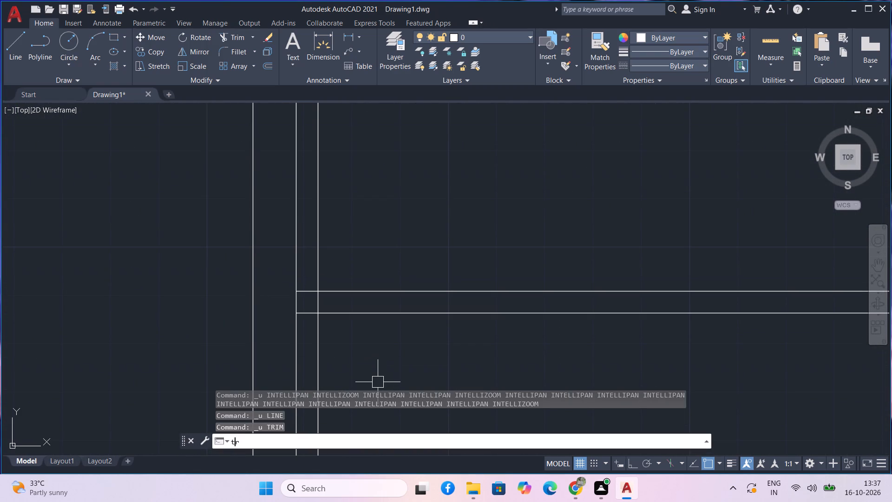
pyautogui.press('space')
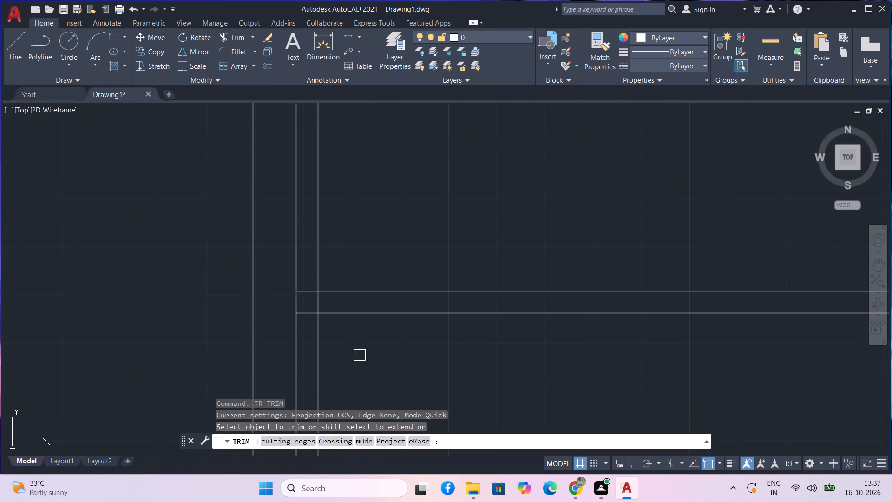
pyautogui.scroll(2, 300, 317)
pyautogui.moveTo(305, 218); pyautogui.dragTo(318, 330)
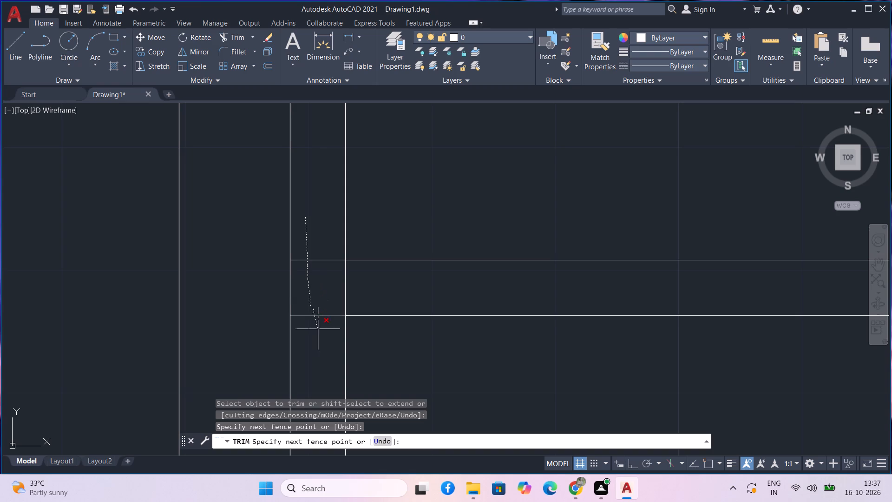
pyautogui.moveTo(318, 330); pyautogui.dragTo(397, 297)
pyautogui.scroll(-5, 348, 281)
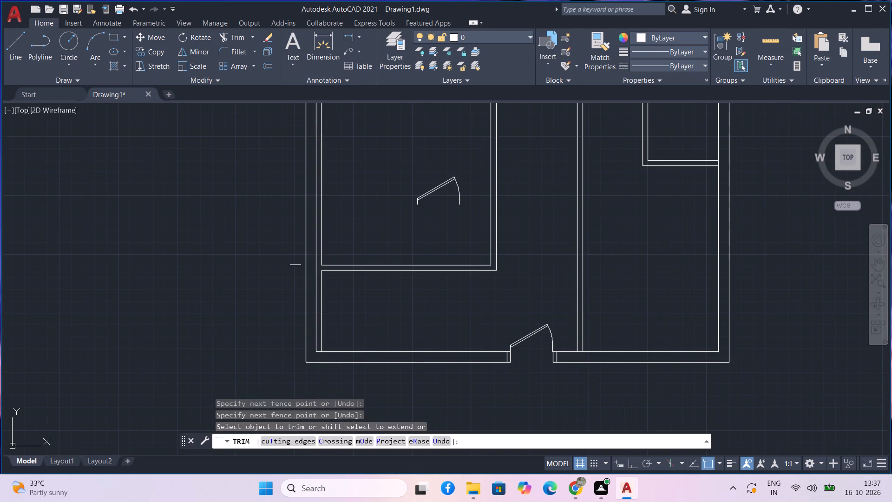
pyautogui.moveTo(275, 257); pyautogui.dragTo(267, 317, button='middle')
pyautogui.moveTo(254, 235); pyautogui.dragTo(234, 352, button='middle')
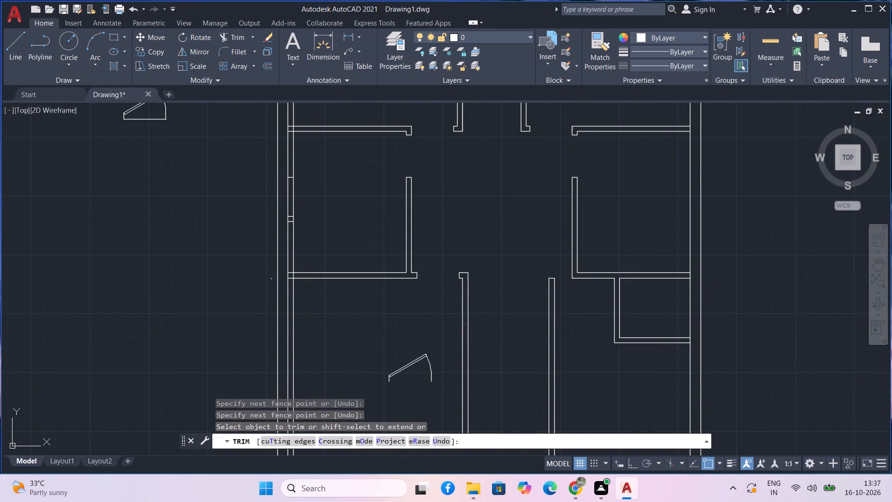
# Trim the crossing lines where the middle-left room's bottom wall meets the left outer wall's inner strip, opening the junction.
pyautogui.scroll(3, 302, 274)
pyautogui.moveTo(248, 250); pyautogui.dragTo(253, 275)
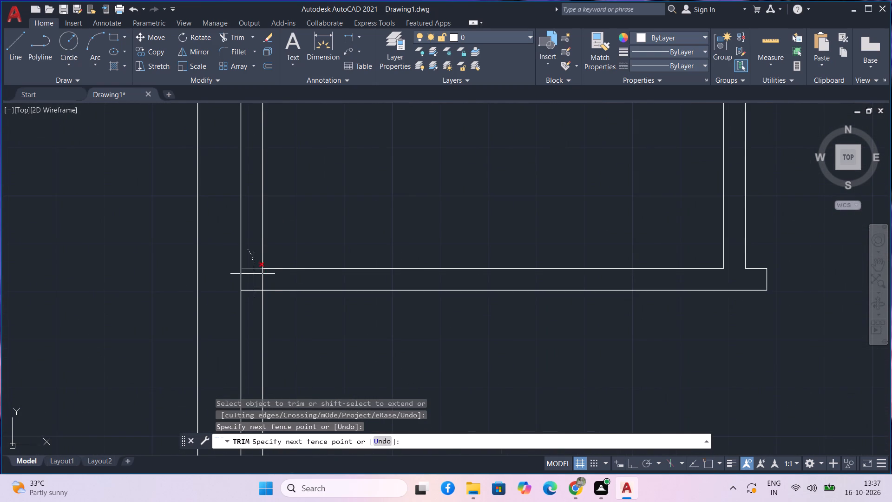
pyautogui.moveTo(253, 275); pyautogui.dragTo(269, 279)
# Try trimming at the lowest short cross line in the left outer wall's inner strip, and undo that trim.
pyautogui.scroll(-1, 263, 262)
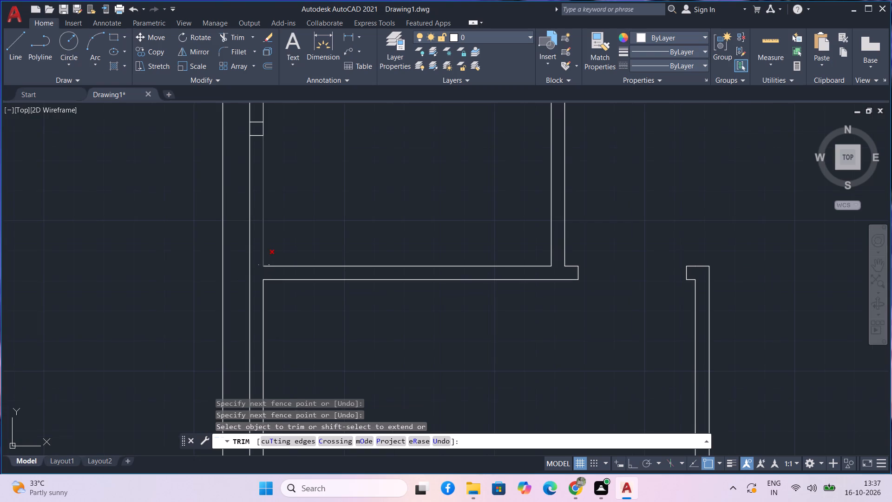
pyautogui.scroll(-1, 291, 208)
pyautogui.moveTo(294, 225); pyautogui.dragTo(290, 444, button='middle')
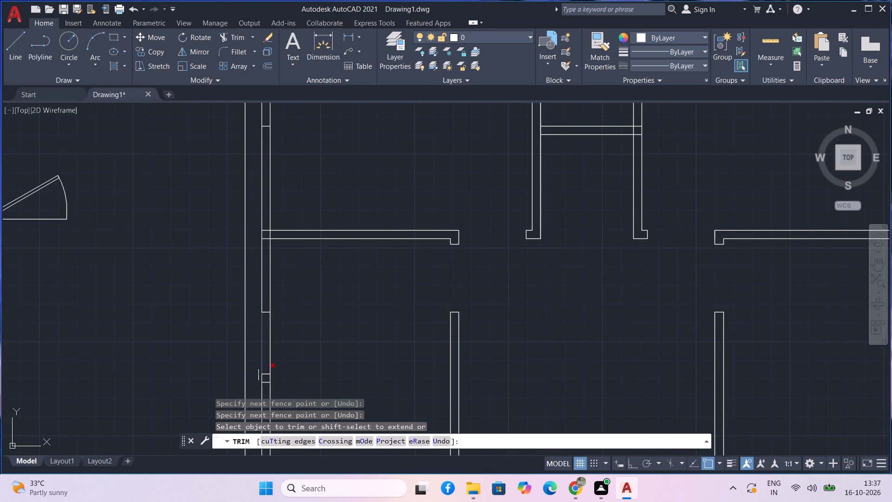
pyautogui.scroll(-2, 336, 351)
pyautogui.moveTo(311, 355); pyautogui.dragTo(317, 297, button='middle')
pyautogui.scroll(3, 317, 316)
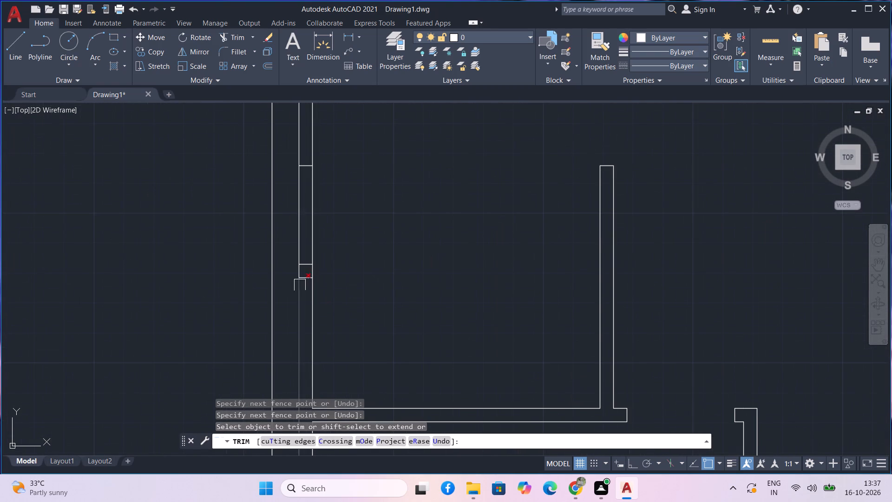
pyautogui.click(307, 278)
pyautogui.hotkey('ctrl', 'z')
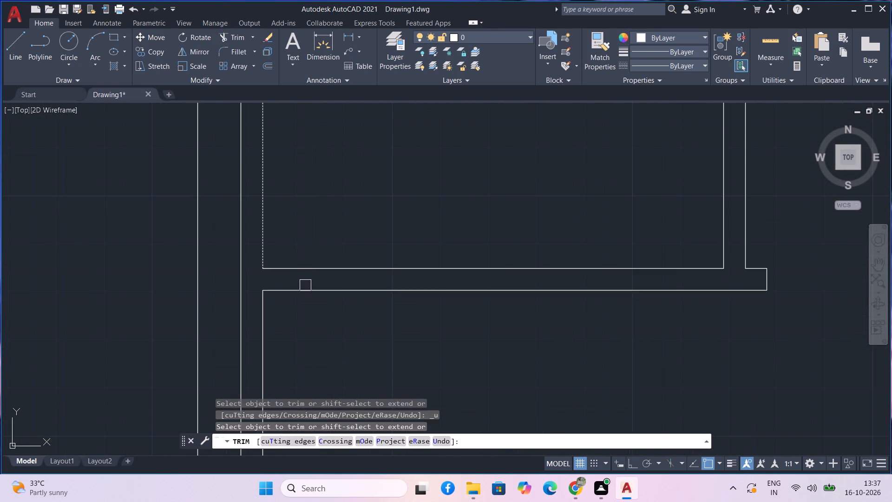
# Trim away the three short cross lines inside the left outer wall's inner strip beside the middle-left room.
pyautogui.scroll(-4, 286, 269)
pyautogui.moveTo(308, 240); pyautogui.dragTo(316, 265, button='middle')
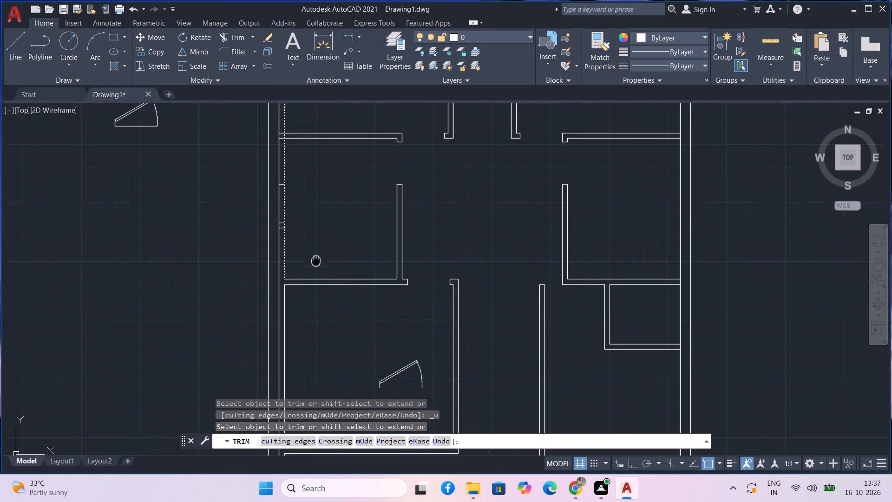
pyautogui.moveTo(316, 265); pyautogui.dragTo(320, 311, button='middle')
pyautogui.scroll(3, 275, 282)
pyautogui.scroll(3, 339, 283)
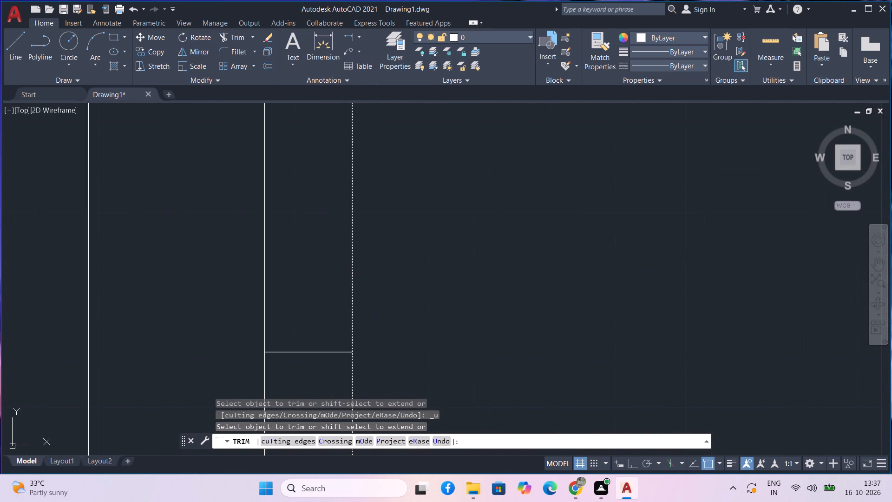
pyautogui.moveTo(304, 289); pyautogui.dragTo(308, 377)
pyautogui.scroll(-1, 308, 376)
pyautogui.moveTo(299, 339); pyautogui.dragTo(294, 265, button='middle')
pyautogui.scroll(-1, 294, 289)
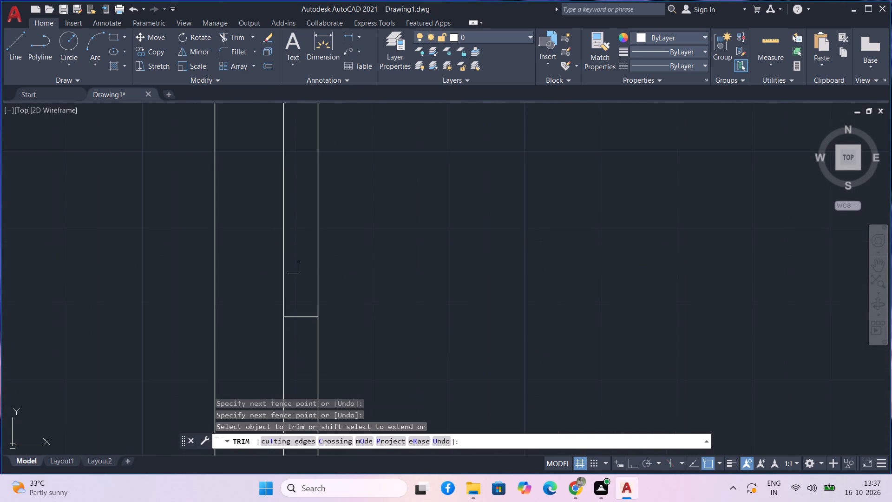
pyautogui.moveTo(293, 272); pyautogui.dragTo(301, 344)
pyautogui.scroll(-3, 298, 332)
pyautogui.moveTo(328, 308); pyautogui.dragTo(326, 390, button='middle')
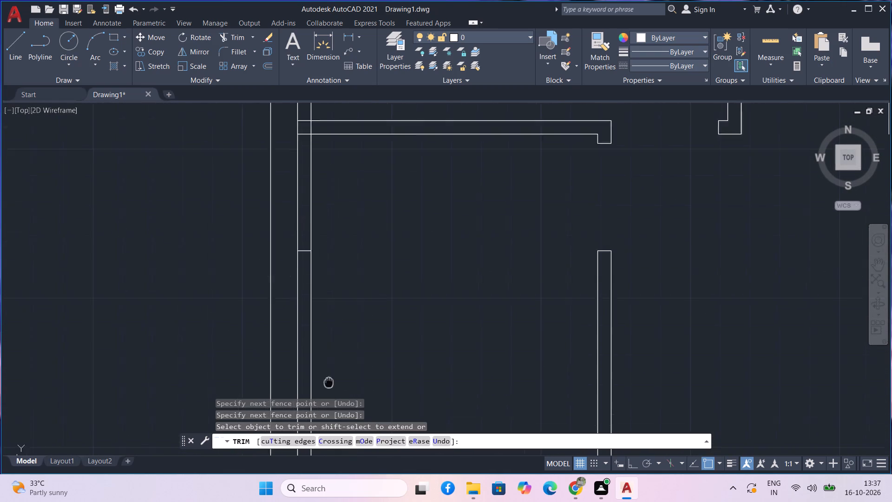
pyautogui.moveTo(326, 390); pyautogui.dragTo(325, 394, button='middle')
pyautogui.scroll(3, 299, 295)
pyautogui.moveTo(299, 297); pyautogui.dragTo(294, 363)
# Trim the junction of the upper-left room's bottom wall with the left outer wall's inner strip so the walls join openly.
pyautogui.scroll(-3, 294, 359)
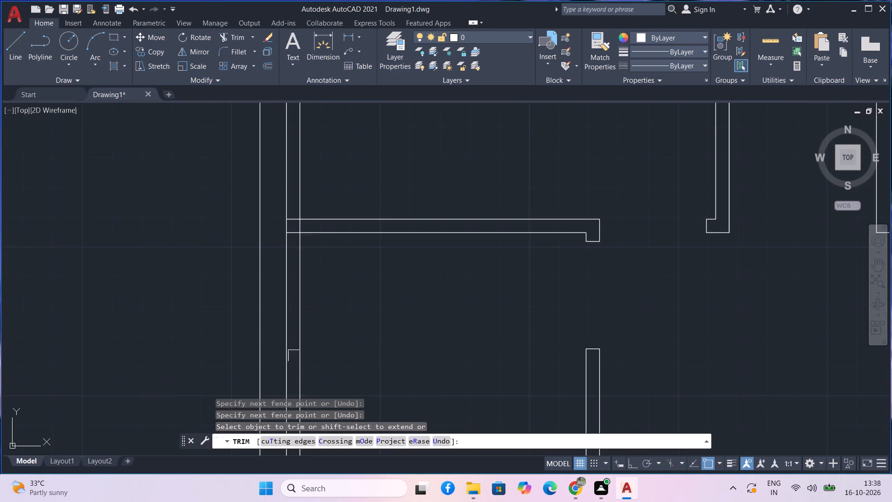
pyautogui.moveTo(338, 271); pyautogui.dragTo(355, 372, button='middle')
pyautogui.scroll(2, 292, 325)
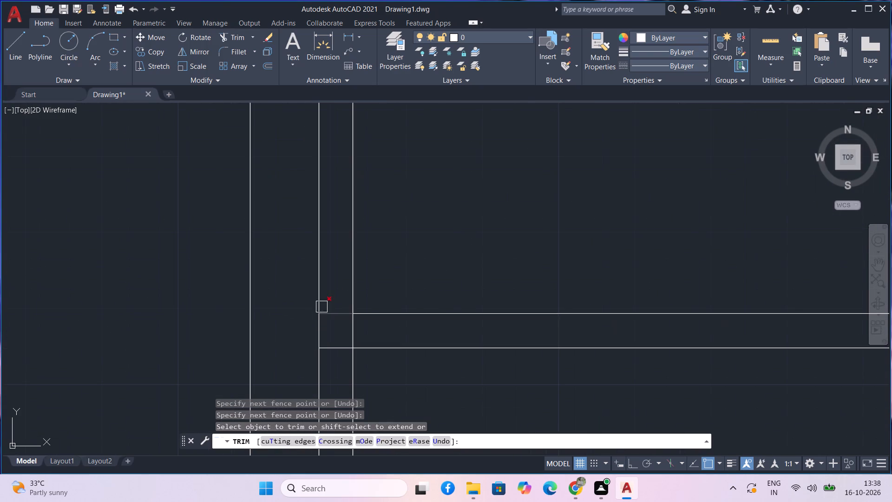
pyautogui.moveTo(339, 294); pyautogui.dragTo(340, 344)
pyautogui.moveTo(354, 331); pyautogui.dragTo(369, 330)
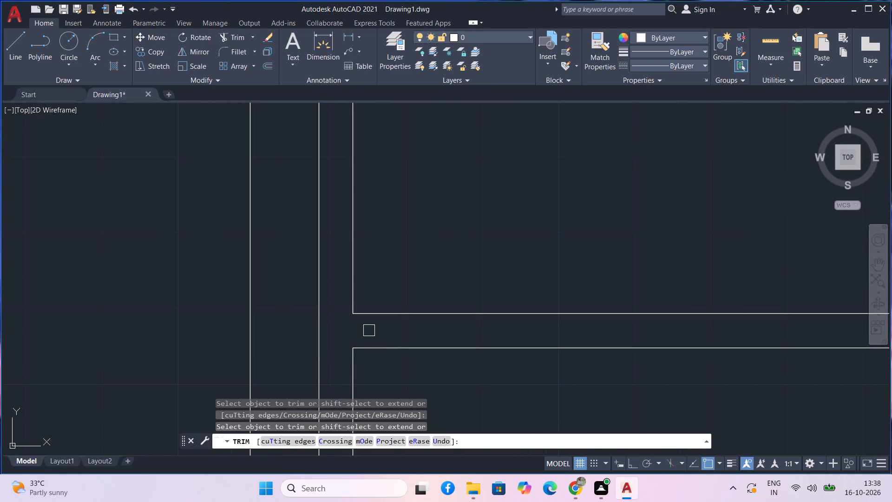
# Trim away the short cross line inside the left outer wall's inner strip beside the upper-left room.
pyautogui.scroll(-4, 359, 327)
pyautogui.moveTo(363, 272); pyautogui.dragTo(372, 353, button='middle')
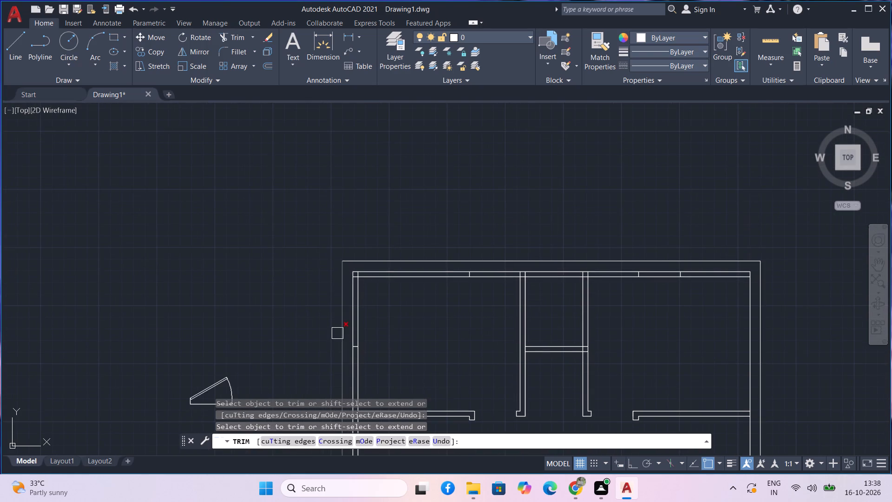
pyautogui.scroll(3, 354, 350)
pyautogui.click(361, 333)
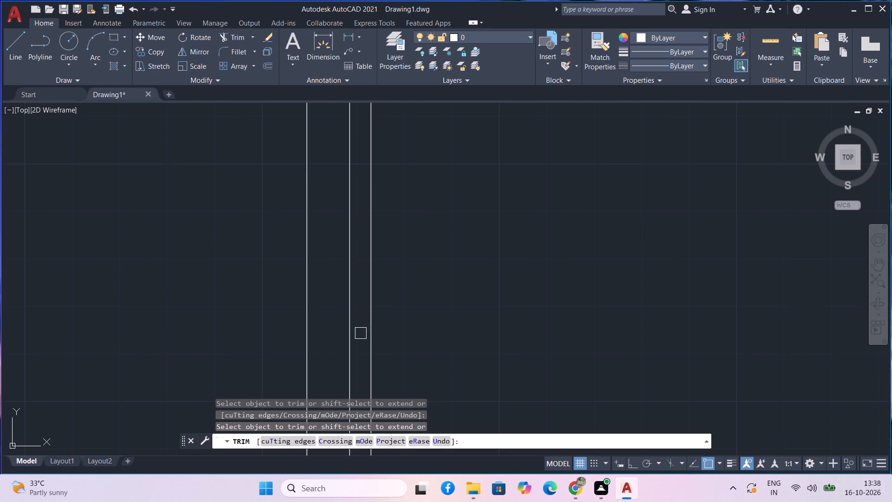
# Trim the overlapping inner strip lines at the plan's upper-left corner.
pyautogui.scroll(-2, 374, 315)
pyautogui.moveTo(415, 329); pyautogui.dragTo(433, 398, button='middle')
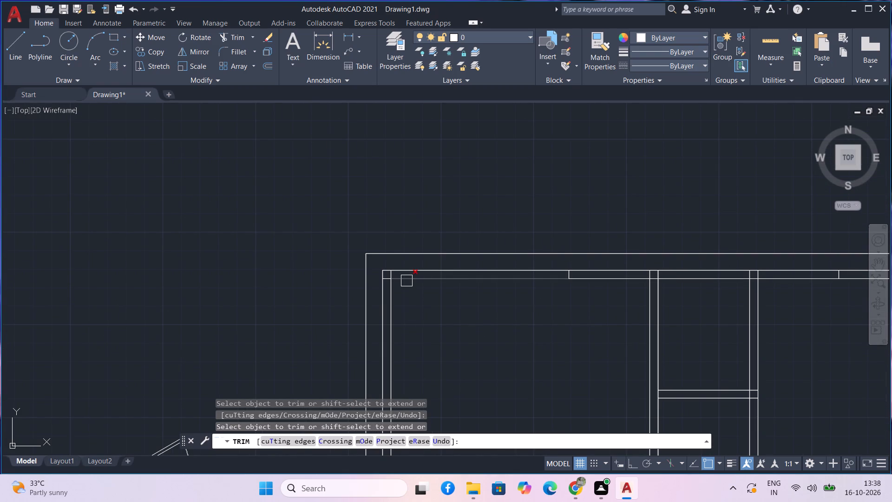
pyautogui.scroll(2, 397, 277)
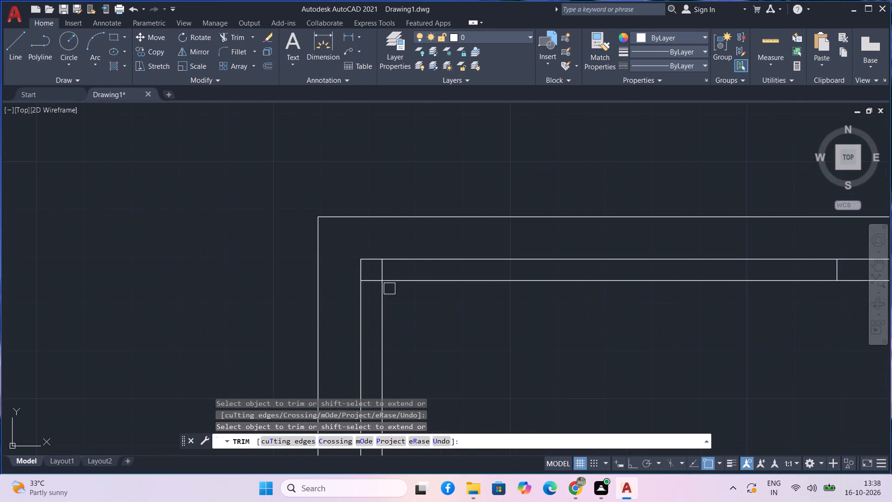
pyautogui.scroll(2, 387, 274)
pyautogui.moveTo(352, 326); pyautogui.dragTo(412, 254)
# Trim away the short cross line inside the top wall's inner strip above the upper-left room.
pyautogui.scroll(-3, 411, 254)
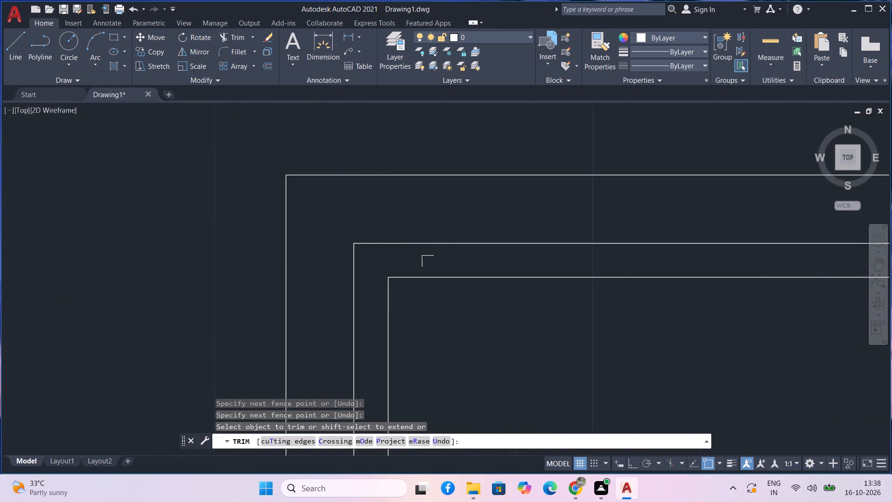
pyautogui.moveTo(695, 285); pyautogui.dragTo(131, 301, button='middle')
pyautogui.scroll(2, 292, 276)
pyautogui.moveTo(273, 277); pyautogui.dragTo(358, 269)
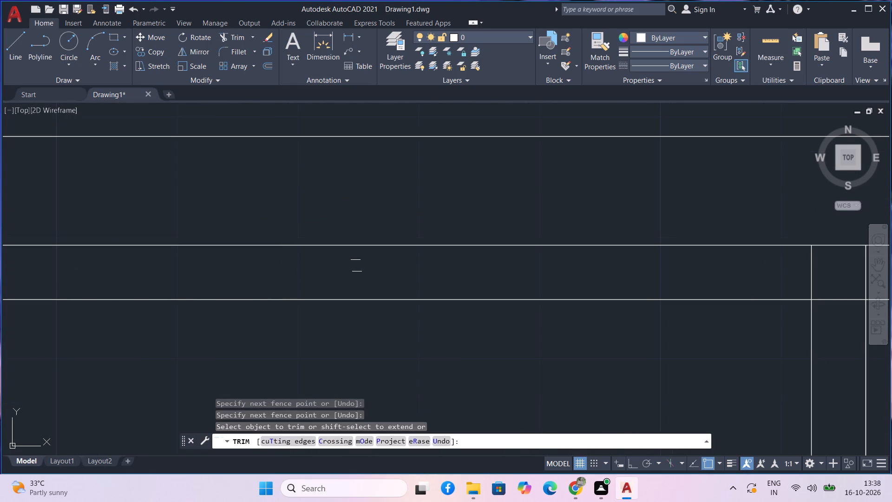
# Trim the crossing lines where the left of the two central partitions meets the top wall's inner strip.
pyautogui.scroll(-4, 452, 283)
pyautogui.scroll(-1, 601, 314)
pyautogui.moveTo(619, 311); pyautogui.dragTo(551, 308, button='middle')
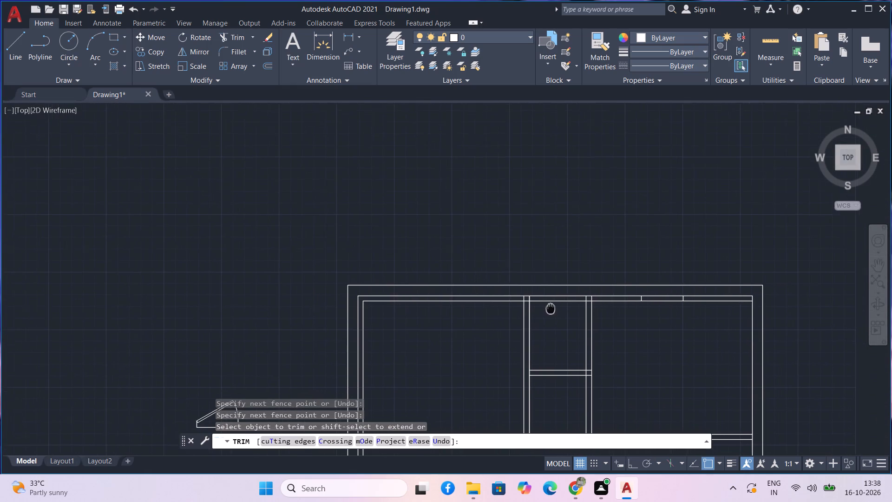
pyautogui.scroll(1, 518, 312)
pyautogui.moveTo(495, 318); pyautogui.dragTo(371, 326, button='middle')
pyautogui.scroll(5, 403, 301)
pyautogui.moveTo(354, 287); pyautogui.dragTo(451, 279)
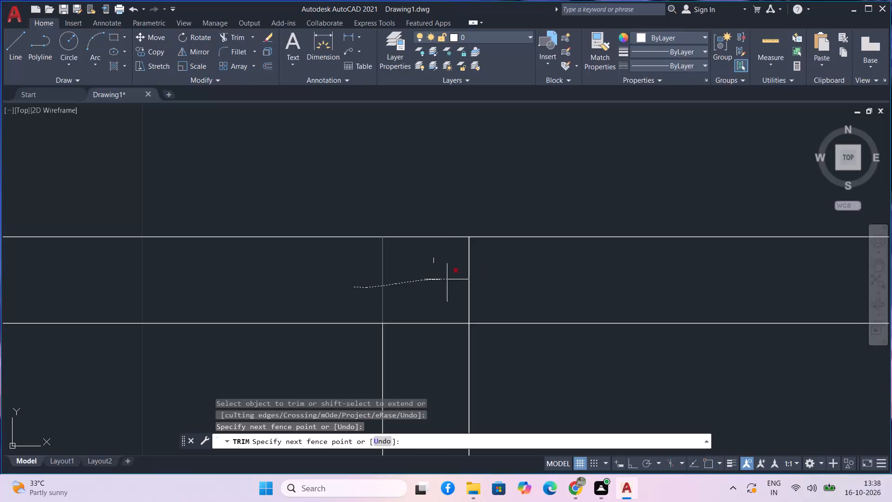
pyautogui.moveTo(451, 279); pyautogui.dragTo(432, 361)
# Trim the crossing lines where the right of the two central partitions meets the top wall's inner strip.
pyautogui.scroll(-4, 446, 357)
pyautogui.scroll(-2, 570, 357)
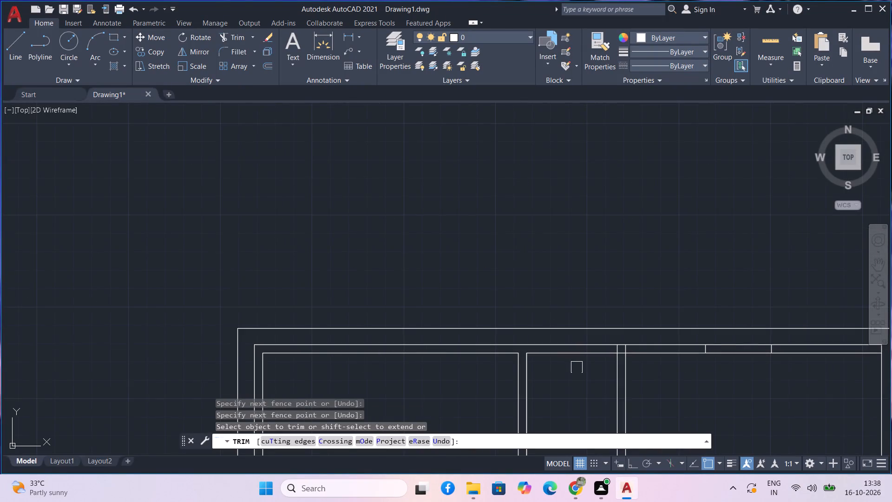
pyautogui.moveTo(577, 367); pyautogui.dragTo(161, 322, button='middle')
pyautogui.scroll(5, 202, 306)
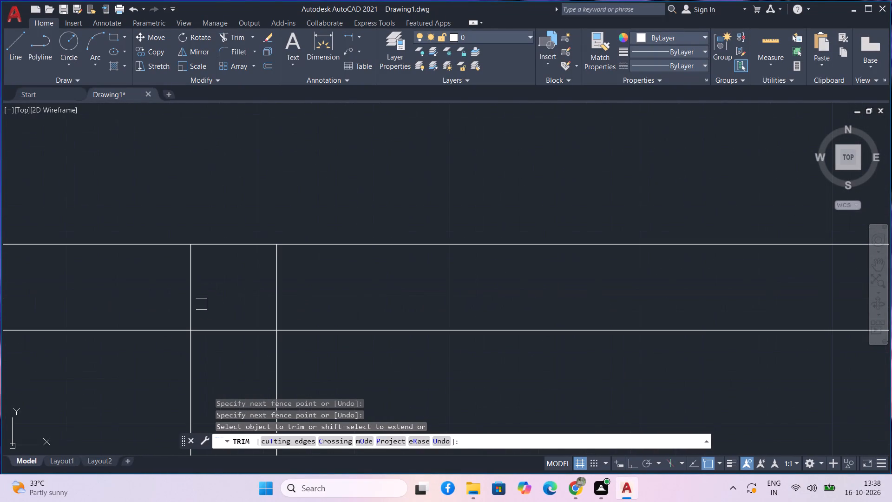
pyautogui.moveTo(145, 302); pyautogui.dragTo(246, 372)
# Trim away the two short cross lines inside the top wall's inner strip above the upper-right room.
pyautogui.scroll(-4, 291, 350)
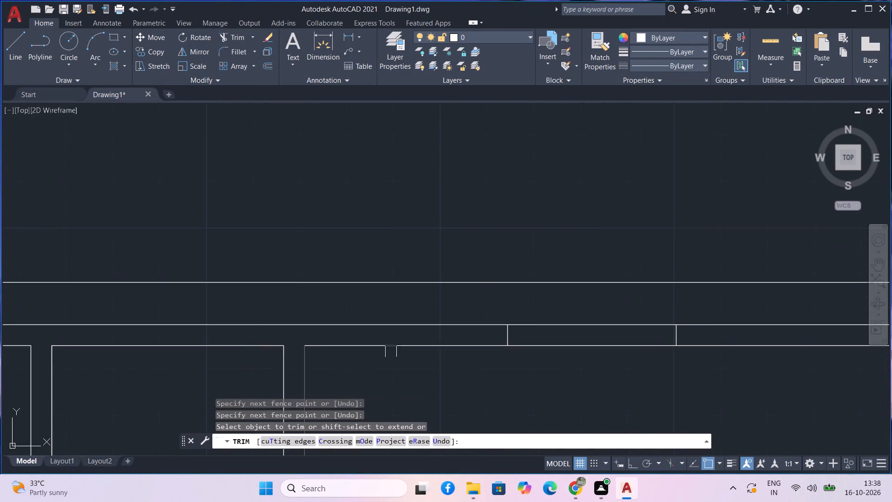
pyautogui.scroll(-2, 480, 370)
pyautogui.moveTo(489, 374); pyautogui.dragTo(377, 369, button='middle')
pyautogui.scroll(3, 377, 330)
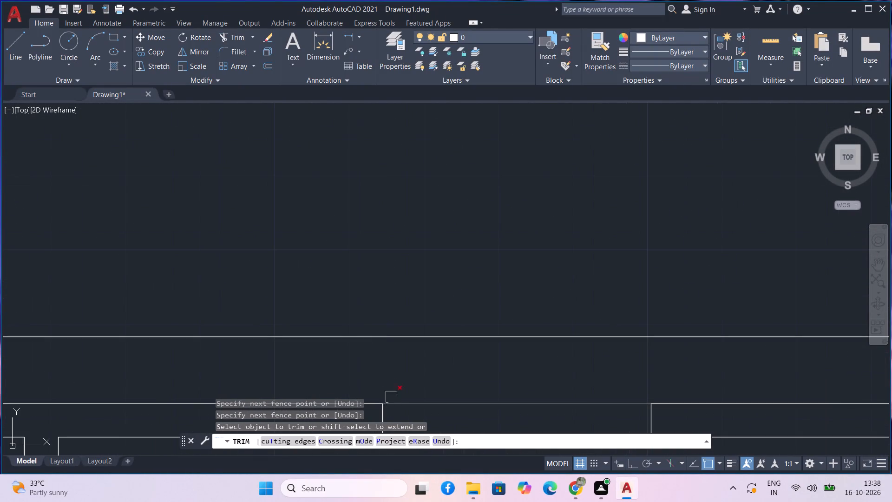
pyautogui.moveTo(387, 382); pyautogui.dragTo(359, 292, button='middle')
pyautogui.click(348, 338)
pyautogui.click(374, 336)
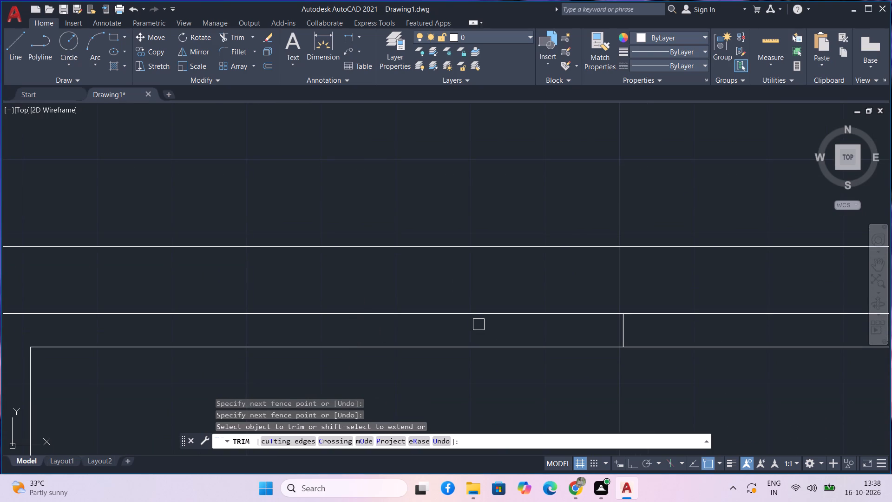
pyautogui.moveTo(597, 332); pyautogui.dragTo(617, 331)
pyautogui.moveTo(622, 332); pyautogui.dragTo(631, 333)
pyautogui.click(631, 333)
pyautogui.scroll(-2, 538, 351)
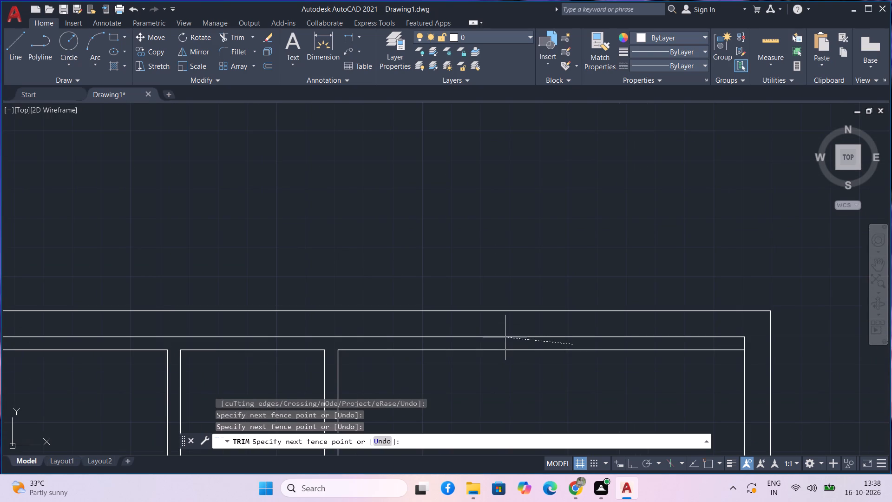
pyautogui.scroll(3, 508, 344)
pyautogui.click(508, 344)
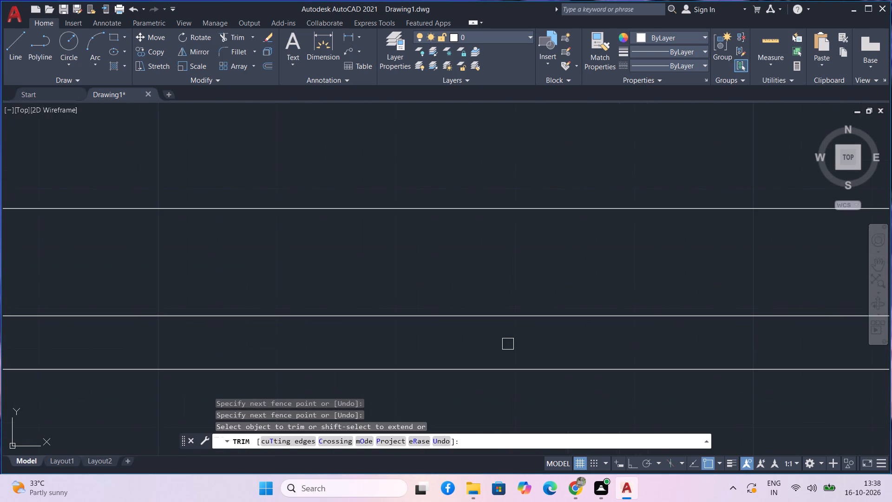
# Trim the junction of the small central room's horizontal wall with the right central partition so the walls join openly.
pyautogui.scroll(-4, 501, 349)
pyautogui.moveTo(431, 384); pyautogui.dragTo(366, 230, button='middle')
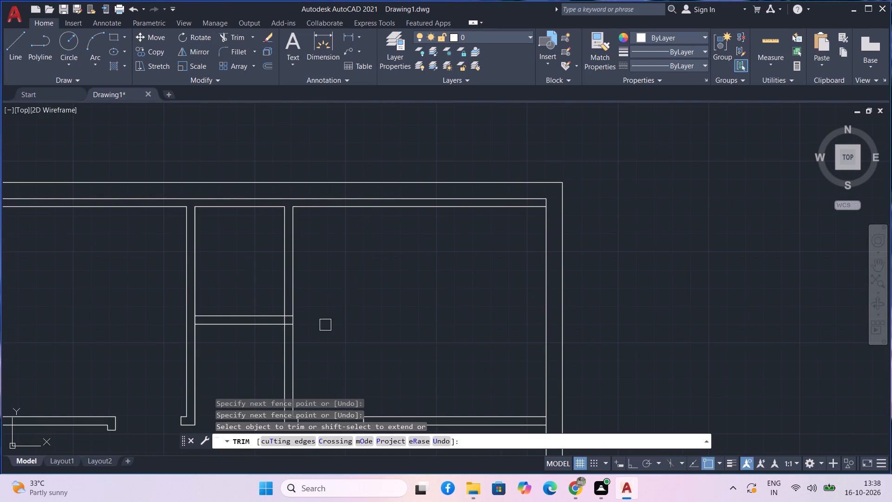
pyautogui.scroll(1, 224, 325)
pyautogui.scroll(4, 321, 324)
pyautogui.scroll(-2, 341, 341)
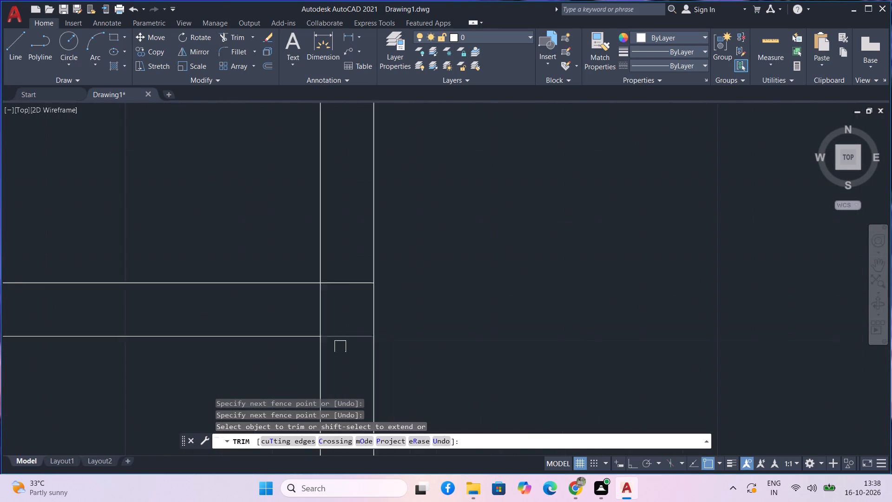
pyautogui.scroll(-1, 340, 350)
pyautogui.scroll(3, 340, 350)
pyautogui.moveTo(340, 350); pyautogui.dragTo(337, 198)
pyautogui.scroll(-1, 345, 222)
pyautogui.moveTo(347, 251); pyautogui.dragTo(281, 261)
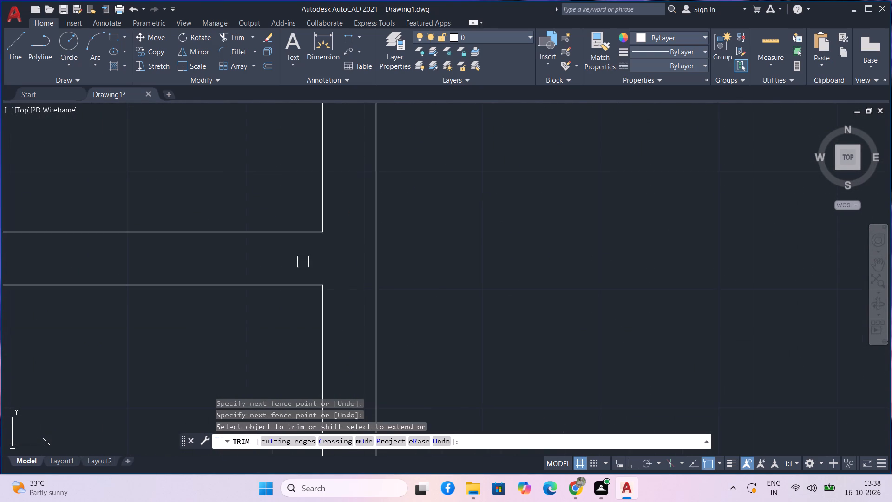
# Trim the left central partition's line between the two lines of the small central room's horizontal wall.
pyautogui.scroll(-4, 334, 264)
pyautogui.scroll(-2, 487, 265)
pyautogui.moveTo(486, 266); pyautogui.dragTo(448, 279, button='middle')
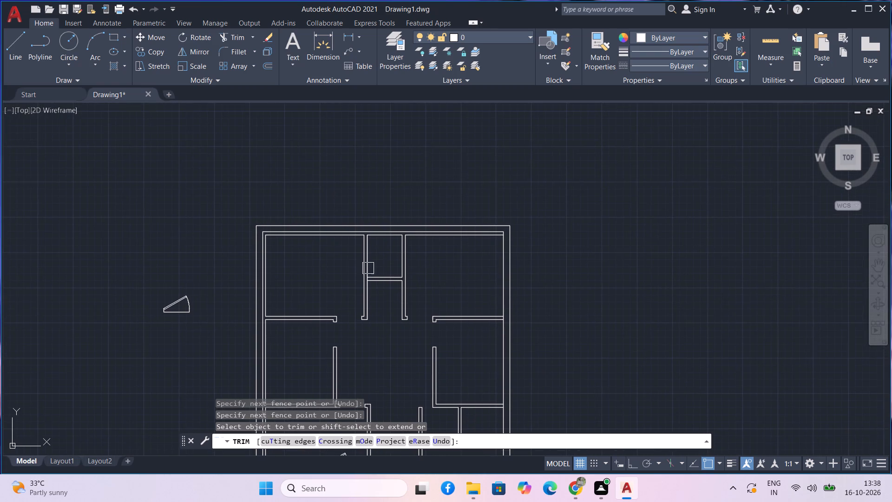
pyautogui.scroll(2, 368, 272)
pyautogui.moveTo(388, 319); pyautogui.dragTo(380, 342, button='middle')
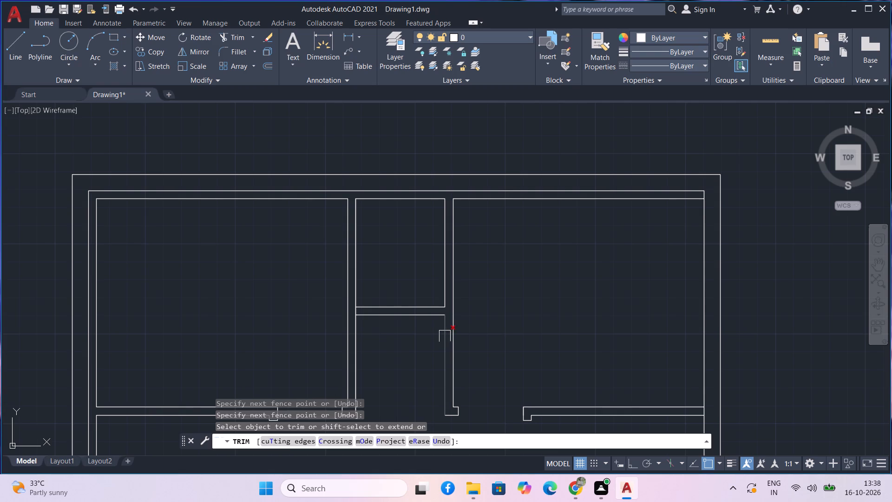
pyautogui.scroll(2, 358, 316)
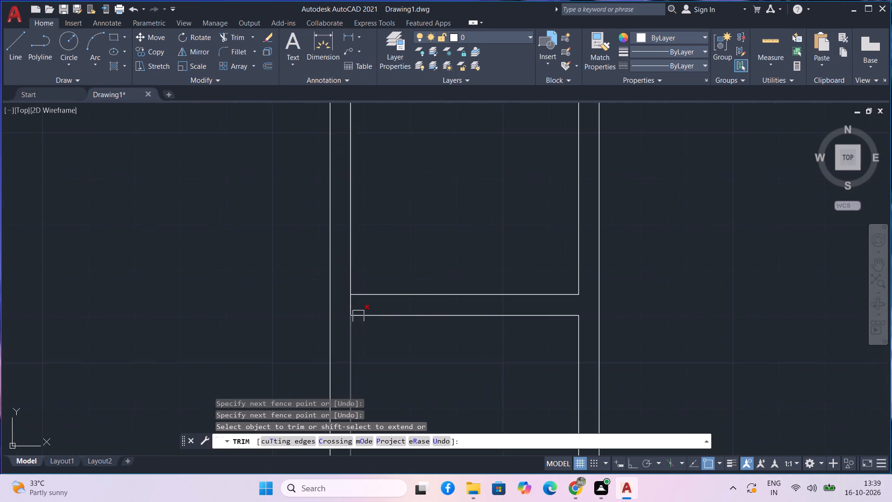
pyautogui.scroll(1, 358, 316)
pyautogui.click(348, 300)
pyautogui.moveTo(376, 298); pyautogui.dragTo(368, 298)
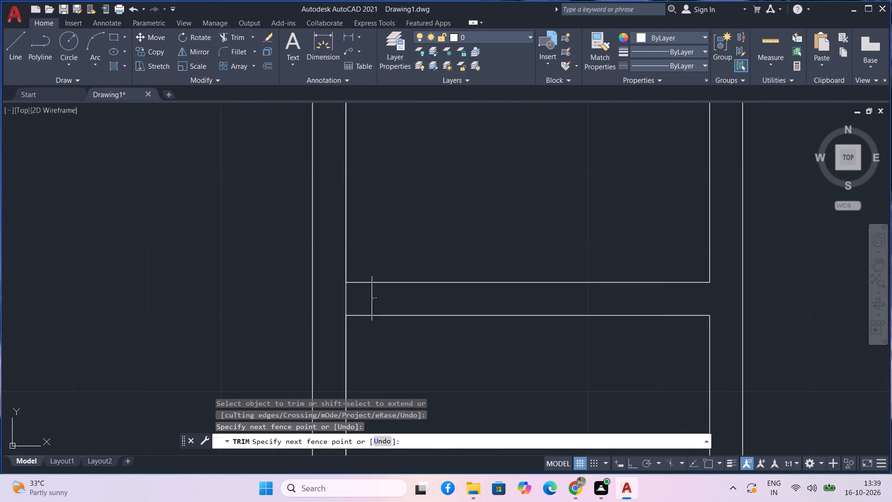
pyautogui.moveTo(368, 298); pyautogui.dragTo(340, 298)
pyautogui.scroll(-1, 343, 308)
pyautogui.scroll(-1, 399, 322)
pyautogui.scroll(-1, 444, 337)
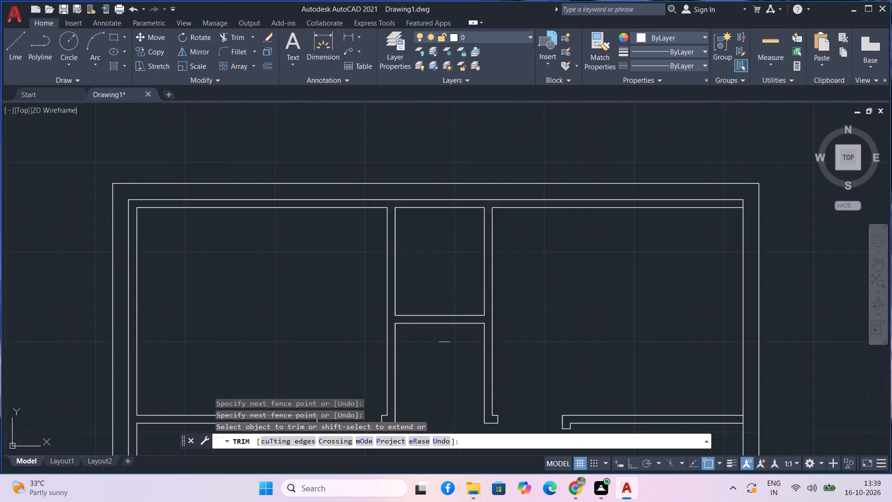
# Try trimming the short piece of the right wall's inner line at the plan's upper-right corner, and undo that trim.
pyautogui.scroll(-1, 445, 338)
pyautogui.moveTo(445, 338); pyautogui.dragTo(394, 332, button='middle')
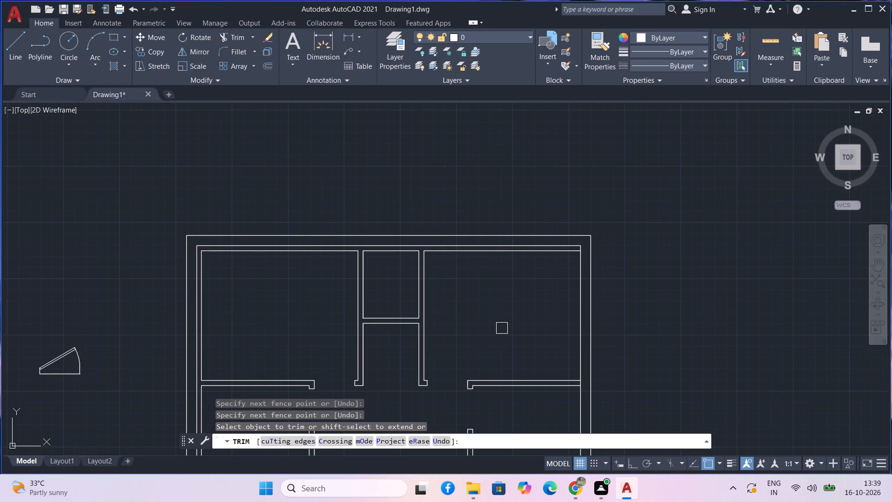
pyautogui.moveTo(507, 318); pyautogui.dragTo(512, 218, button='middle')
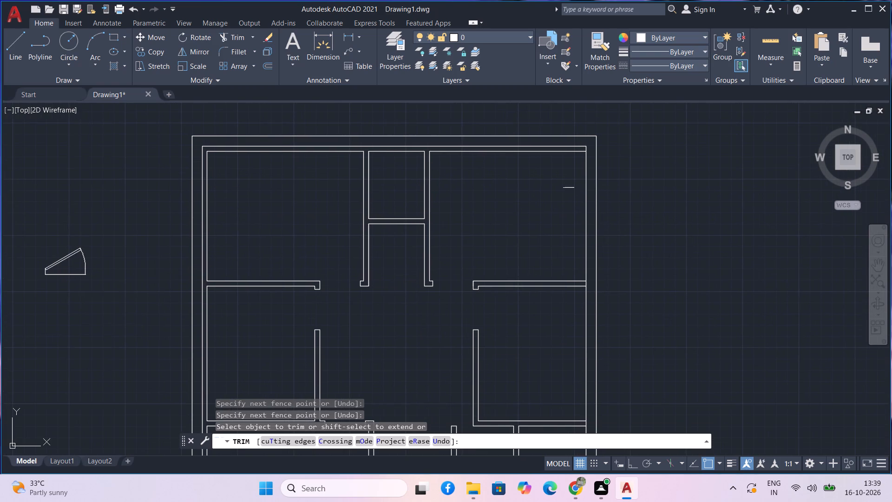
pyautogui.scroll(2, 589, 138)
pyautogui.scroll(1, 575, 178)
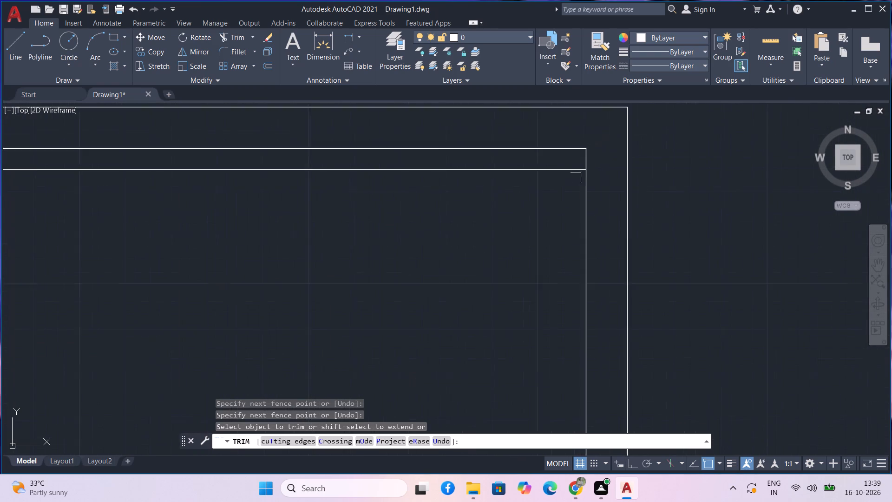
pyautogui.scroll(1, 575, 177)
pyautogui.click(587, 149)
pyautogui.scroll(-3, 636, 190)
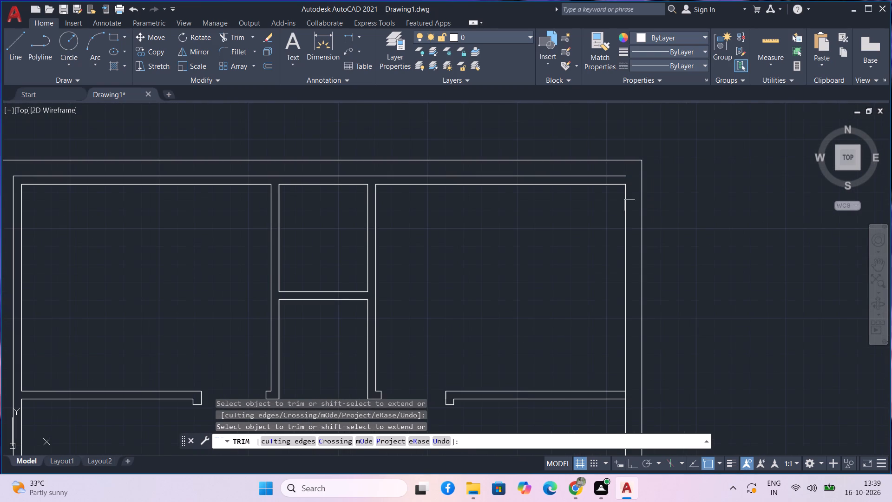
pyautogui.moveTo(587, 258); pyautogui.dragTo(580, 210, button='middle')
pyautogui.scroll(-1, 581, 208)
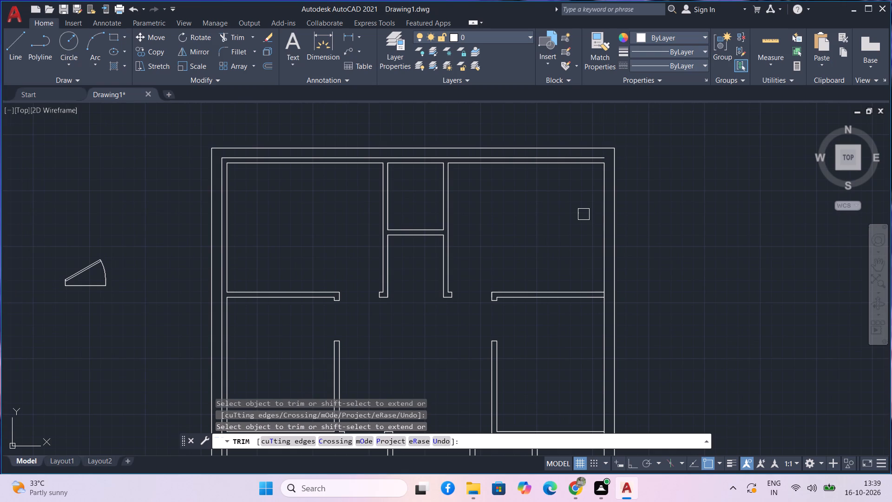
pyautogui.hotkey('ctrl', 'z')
# Trim the short piece of the right wall's inner line between the top wall's two inner lines at the upper-right corner.
pyautogui.scroll(-4, 584, 214)
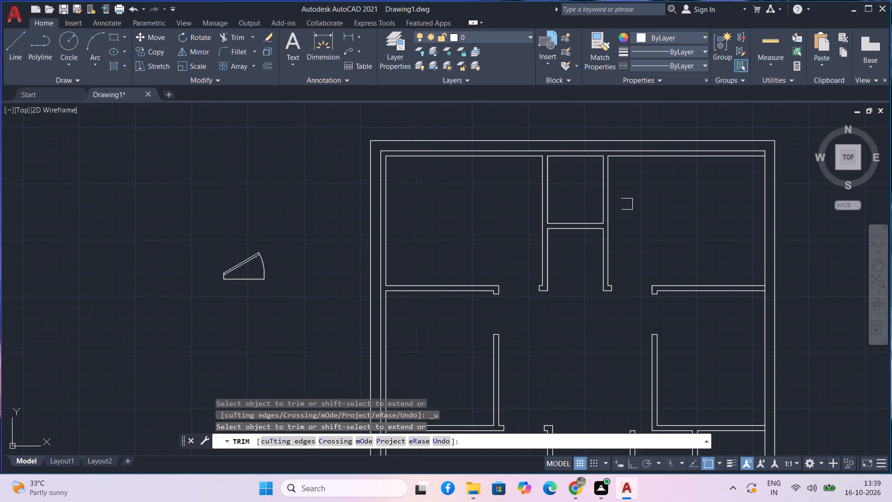
pyautogui.moveTo(667, 199); pyautogui.dragTo(644, 198, button='middle')
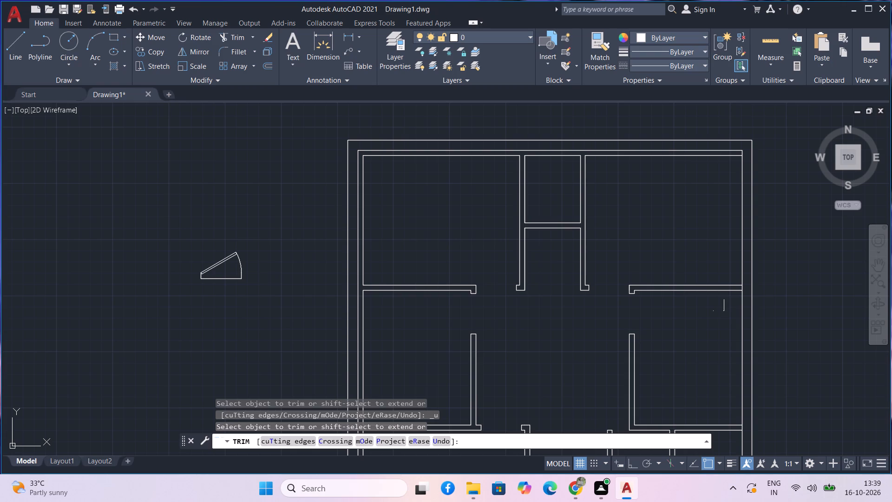
pyautogui.scroll(3, 737, 157)
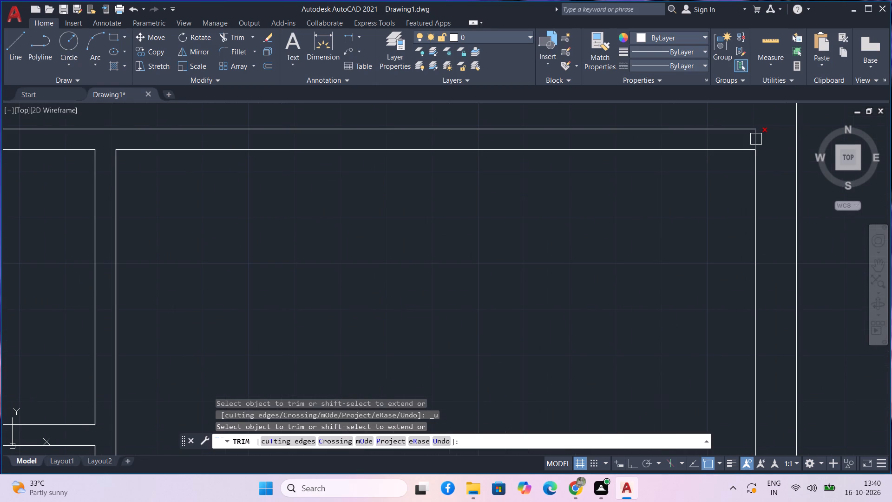
pyautogui.click(756, 139)
pyautogui.scroll(-1, 763, 216)
# Trim the right wall's inner line between the two lines of the upper-right room's bottom wall to open the junction.
pyautogui.moveTo(714, 256); pyautogui.dragTo(695, 188, button='middle')
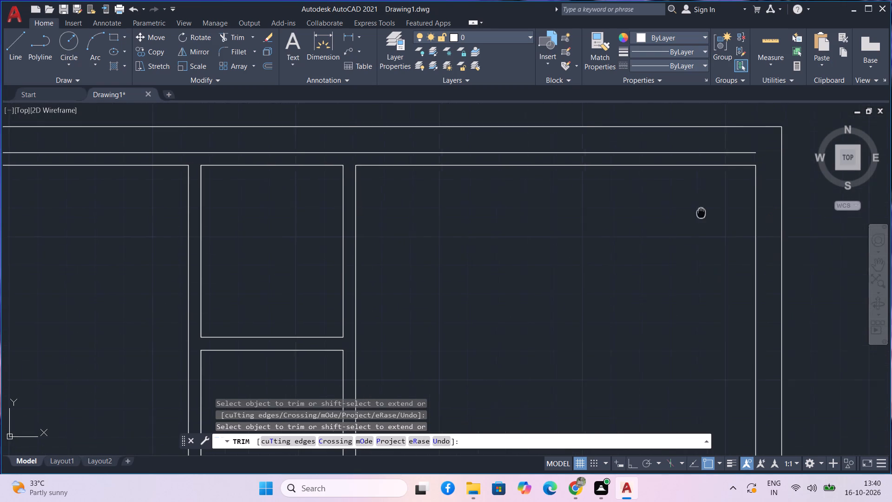
pyautogui.moveTo(695, 188); pyautogui.dragTo(694, 174, button='middle')
pyautogui.moveTo(693, 311); pyautogui.dragTo(674, 209, button='middle')
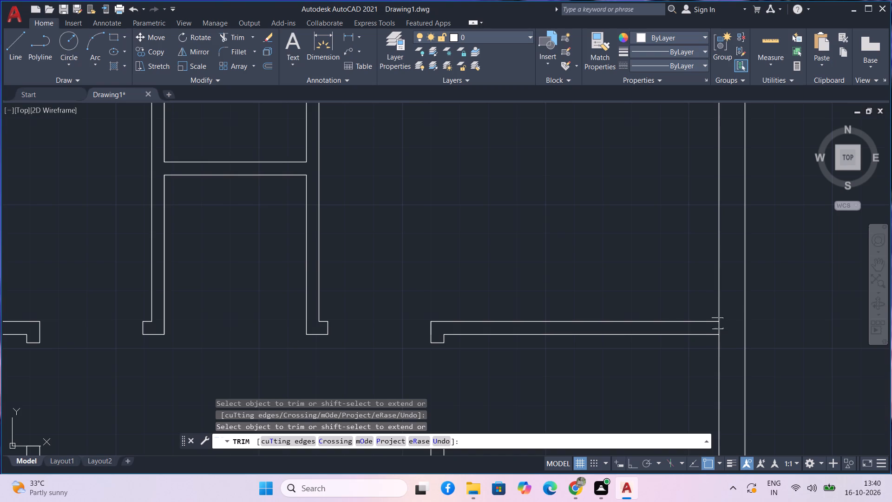
pyautogui.scroll(3, 718, 324)
pyautogui.click(718, 332)
pyautogui.scroll(-4, 720, 337)
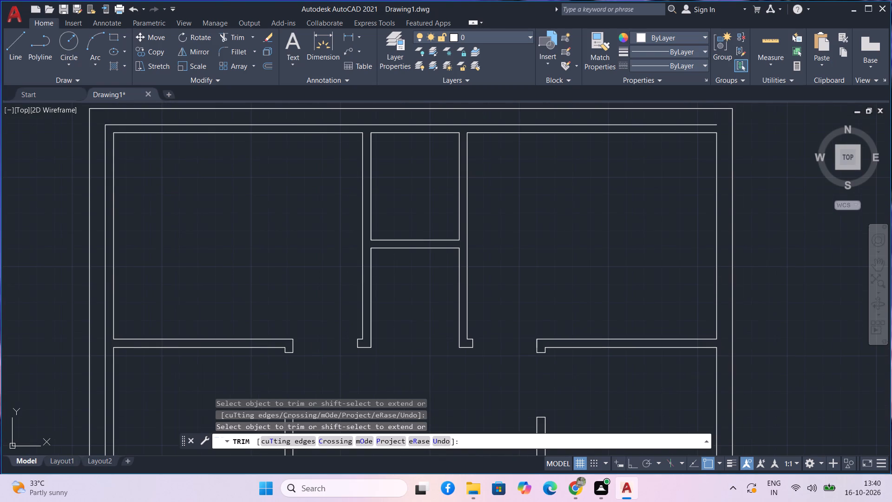
# Trim the right wall's inner line where the bottom wall of the middle-right room meets it.
pyautogui.moveTo(689, 384); pyautogui.dragTo(649, 192, button='middle')
pyautogui.scroll(-1, 660, 264)
pyautogui.scroll(4, 671, 330)
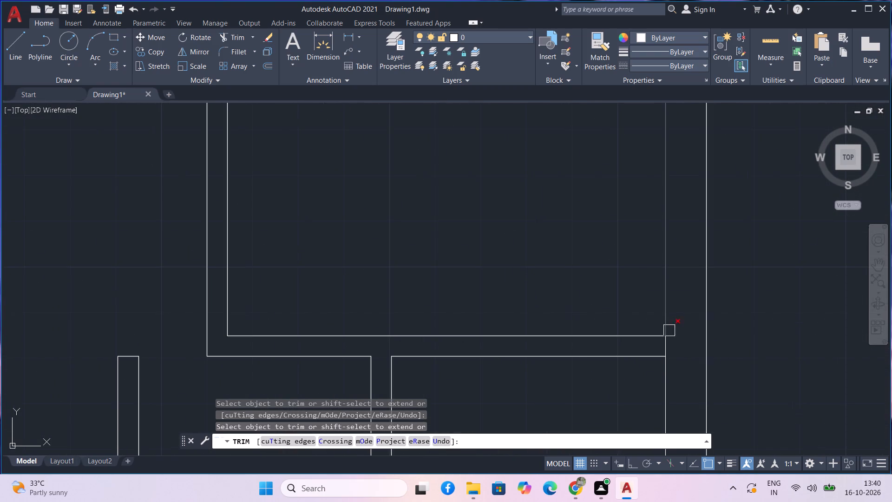
pyautogui.scroll(3, 664, 345)
pyautogui.moveTo(664, 347); pyautogui.dragTo(699, 351)
pyautogui.scroll(-5, 700, 352)
# Trim the right wall's inner line between the two lines of the small right-hand room's bottom wall.
pyautogui.moveTo(700, 358); pyautogui.dragTo(699, 319, button='middle')
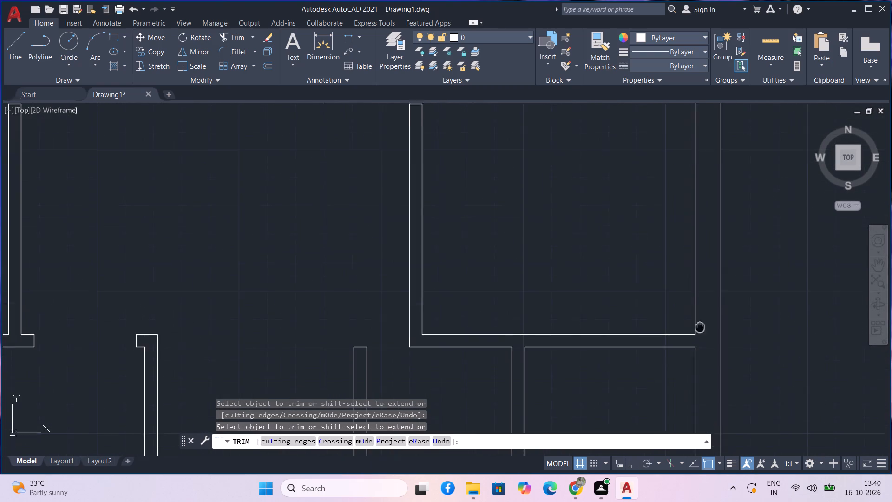
pyautogui.moveTo(699, 319); pyautogui.dragTo(706, 198, button='middle')
pyautogui.scroll(4, 699, 351)
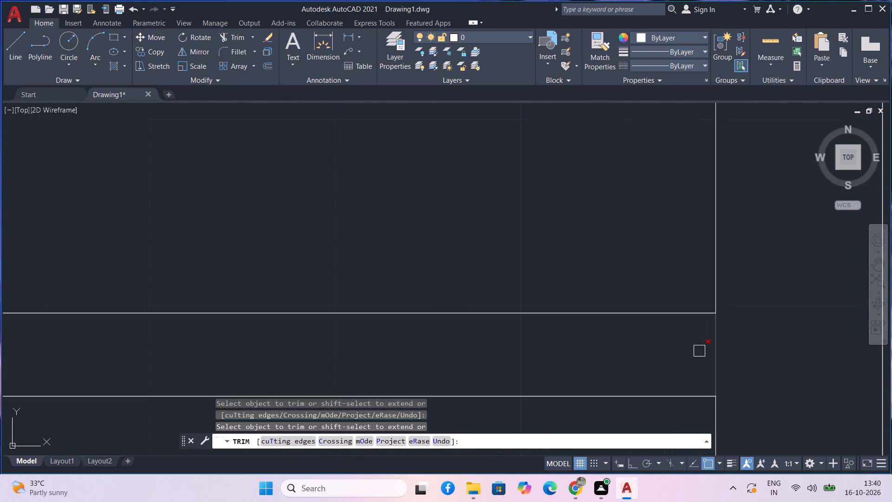
pyautogui.moveTo(699, 351); pyautogui.dragTo(748, 353)
pyautogui.scroll(-7, 748, 353)
pyautogui.scroll(-1, 792, 380)
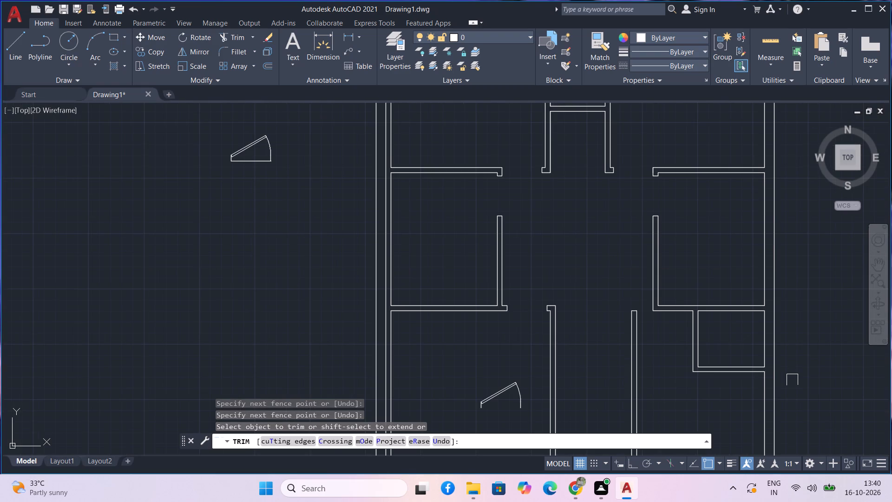
# Trim the bottom wall's inner line between the two lines of the vertical partition just right of the entrance door, and finish trimming.
pyautogui.moveTo(793, 371); pyautogui.dragTo(776, 244, button='middle')
pyautogui.moveTo(785, 295); pyautogui.dragTo(787, 270, button='middle')
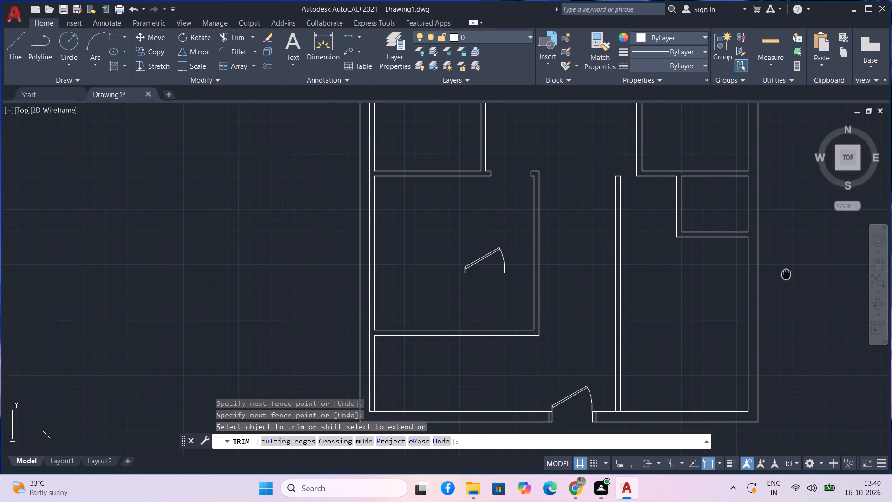
pyautogui.moveTo(787, 270); pyautogui.dragTo(789, 249, button='middle')
pyautogui.scroll(2, 633, 368)
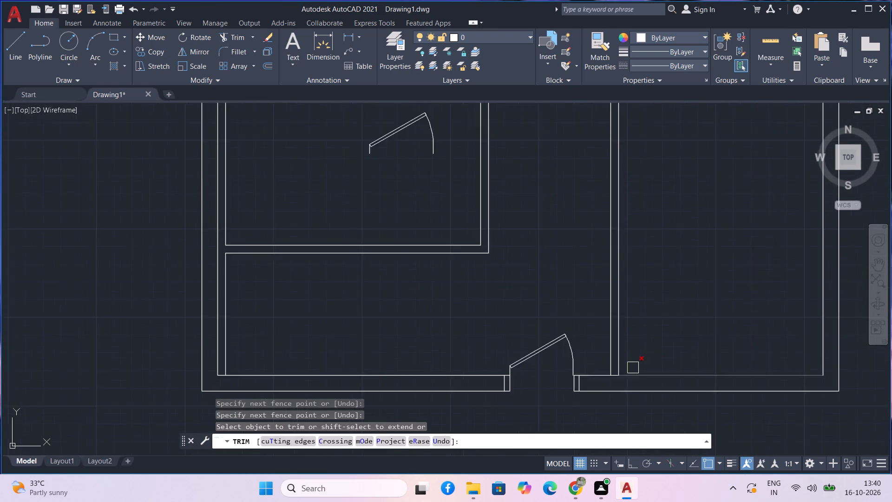
pyautogui.scroll(2, 633, 368)
pyautogui.moveTo(553, 376); pyautogui.dragTo(550, 409)
pyautogui.scroll(-3, 417, 412)
pyautogui.scroll(-1, 270, 343)
pyautogui.moveTo(260, 347); pyautogui.dragTo(363, 355, button='middle')
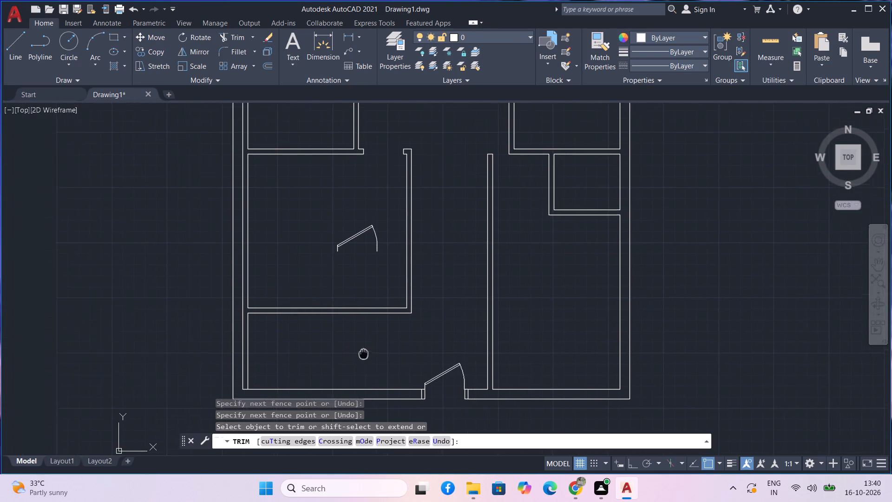
pyautogui.moveTo(363, 355); pyautogui.dragTo(372, 396, button='middle')
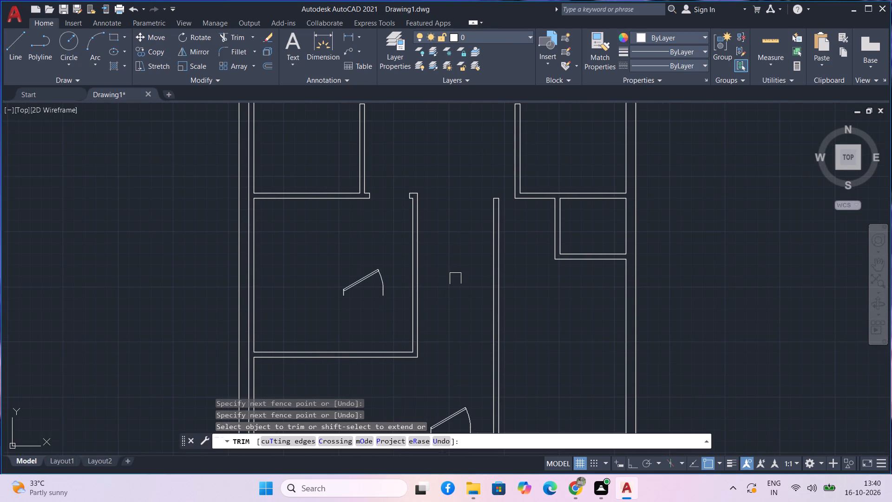
pyautogui.press('Escape')
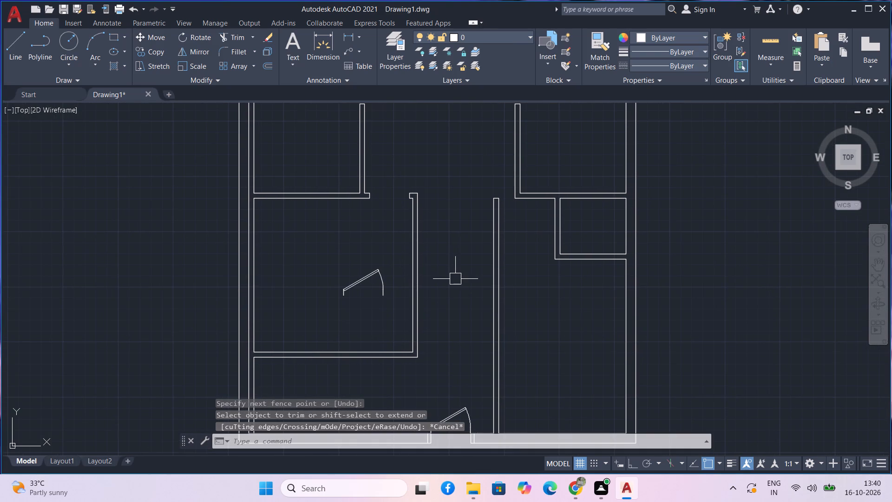
# Fill the connected outer walls and partitions of the floor plan with a solid hatch in black (0,0,0).
pyautogui.write('h')
pyautogui.press('space')
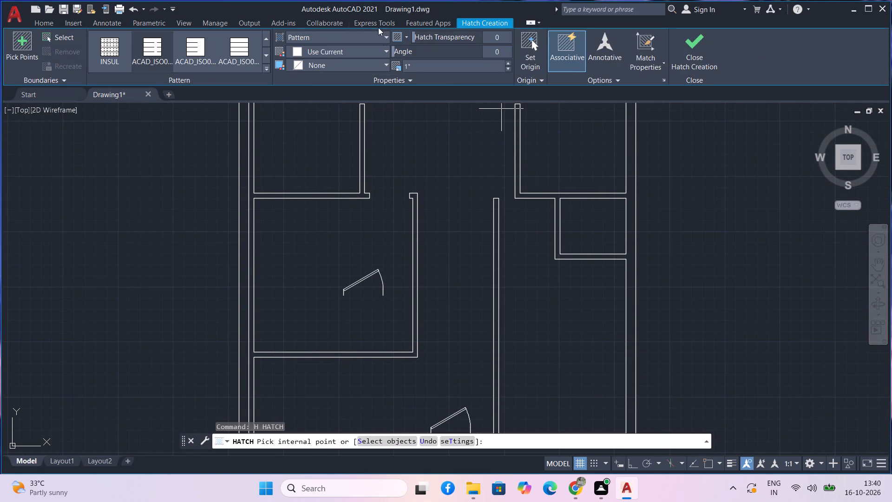
pyautogui.click(358, 37)
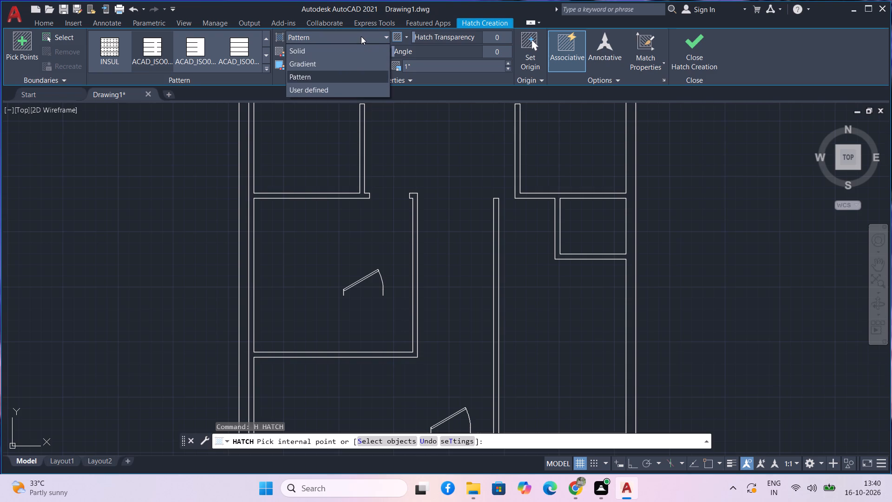
pyautogui.click(366, 51)
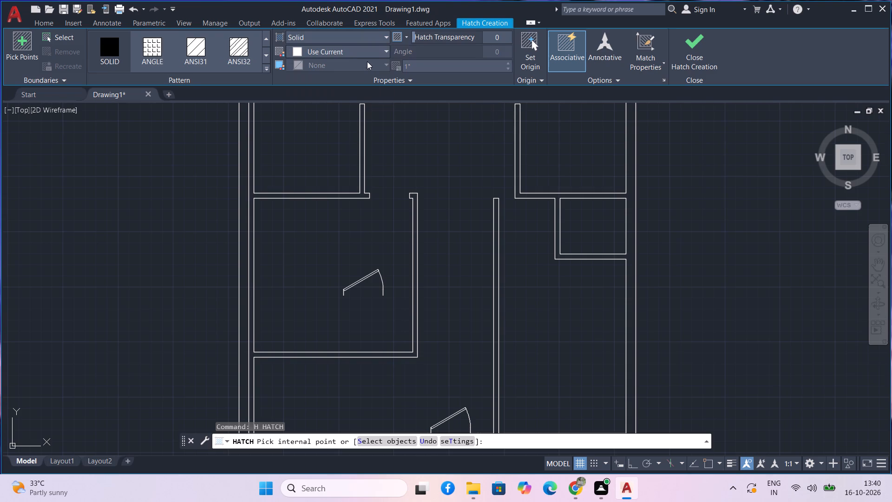
pyautogui.click(374, 51)
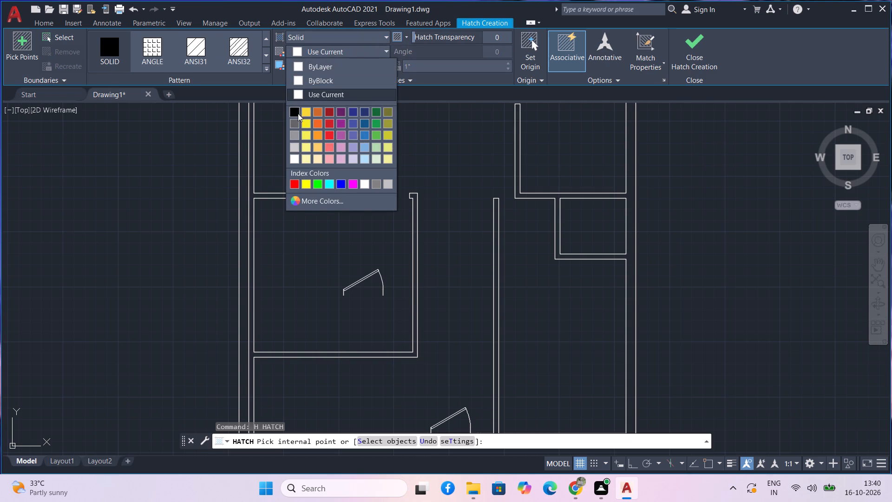
pyautogui.click(295, 113)
pyautogui.press('Escape')
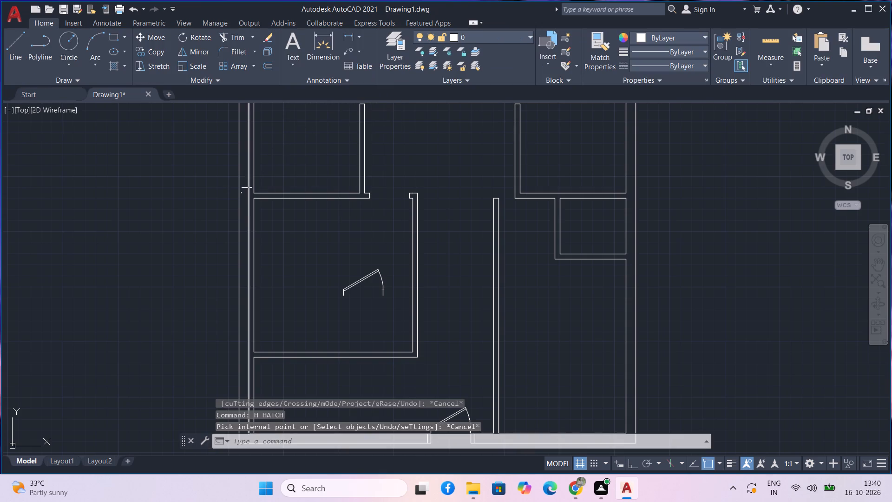
pyautogui.press('space')
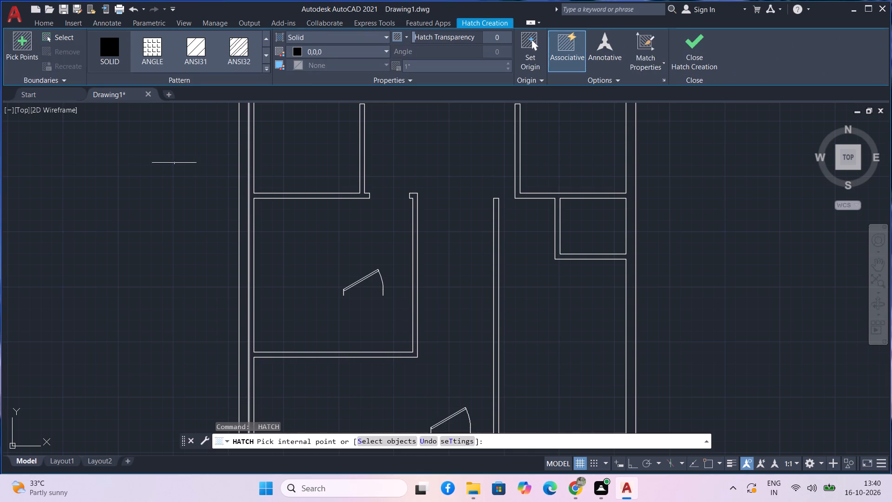
pyautogui.click(244, 251)
pyautogui.scroll(-2, 246, 251)
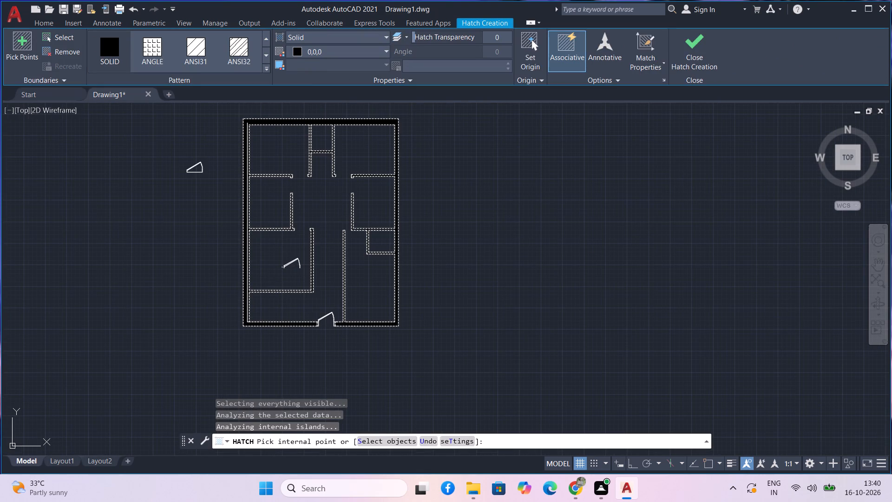
pyautogui.scroll(3, 289, 278)
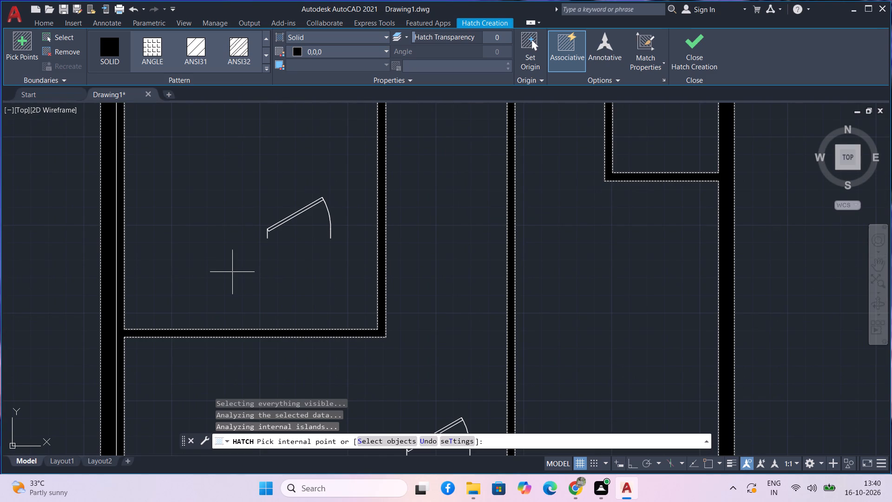
pyautogui.scroll(-1, 220, 271)
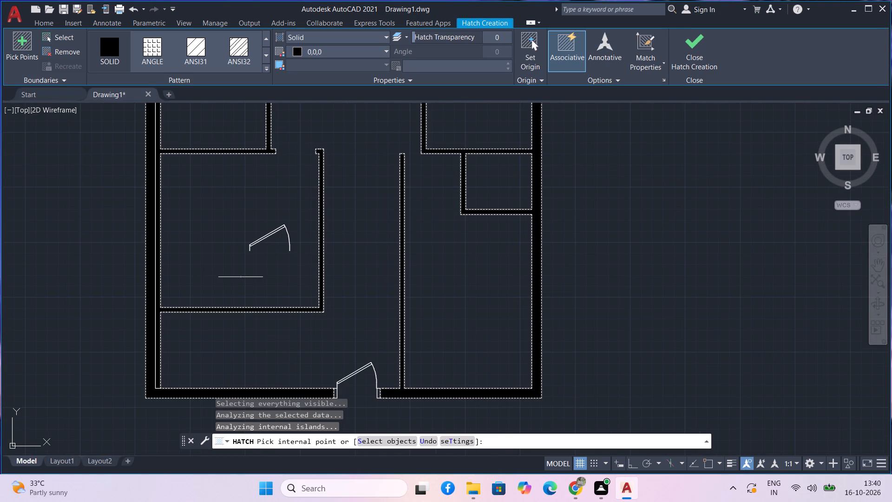
pyautogui.scroll(-1, 244, 278)
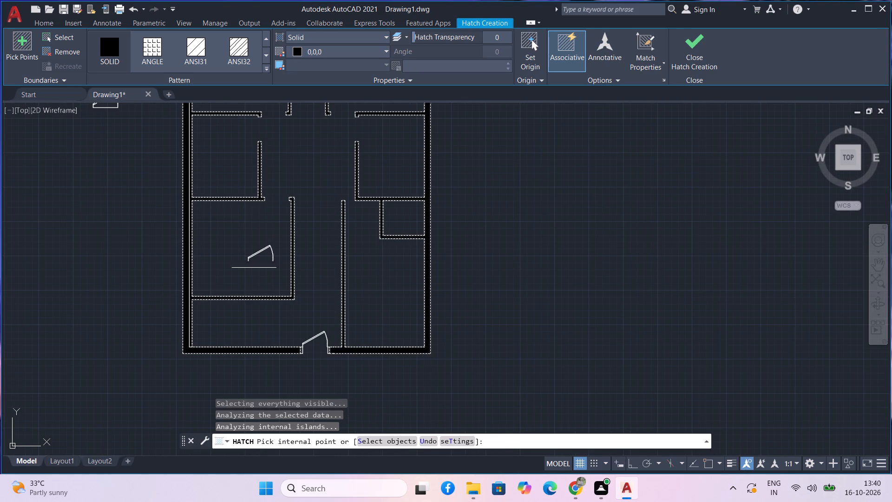
pyautogui.moveTo(279, 219); pyautogui.dragTo(270, 307, button='middle')
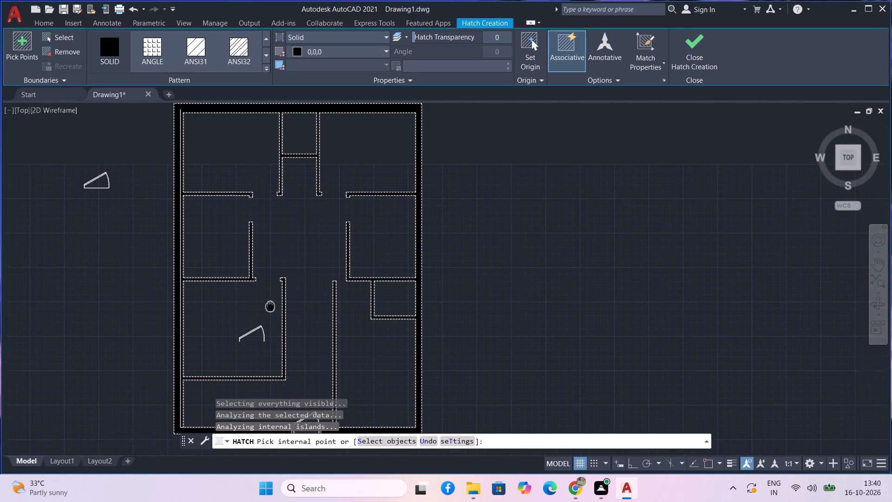
pyautogui.moveTo(270, 307); pyautogui.dragTo(268, 327, button='middle')
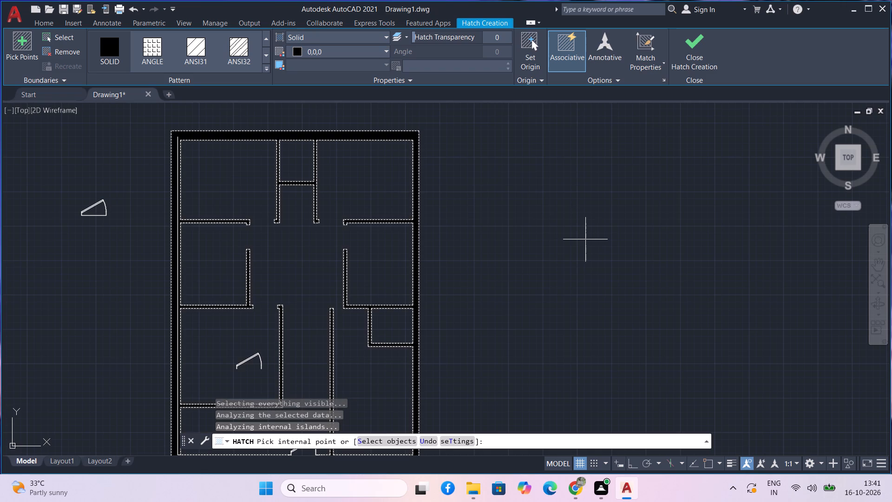
pyautogui.press('space')
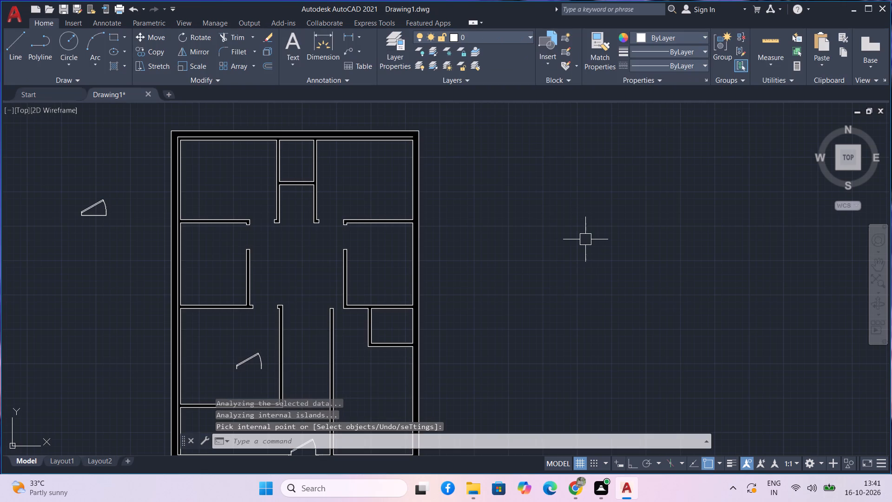
pyautogui.moveTo(538, 205); pyautogui.dragTo(580, 159, button='middle')
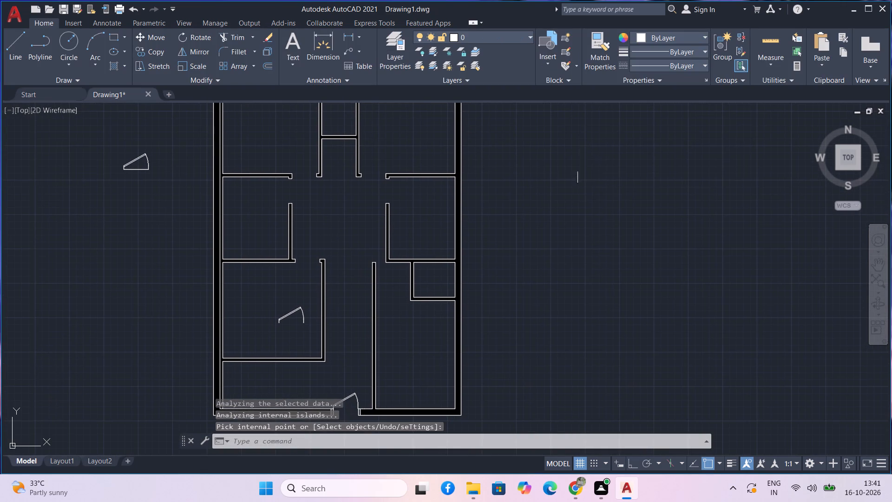
pyautogui.moveTo(583, 177); pyautogui.dragTo(635, 209, button='middle')
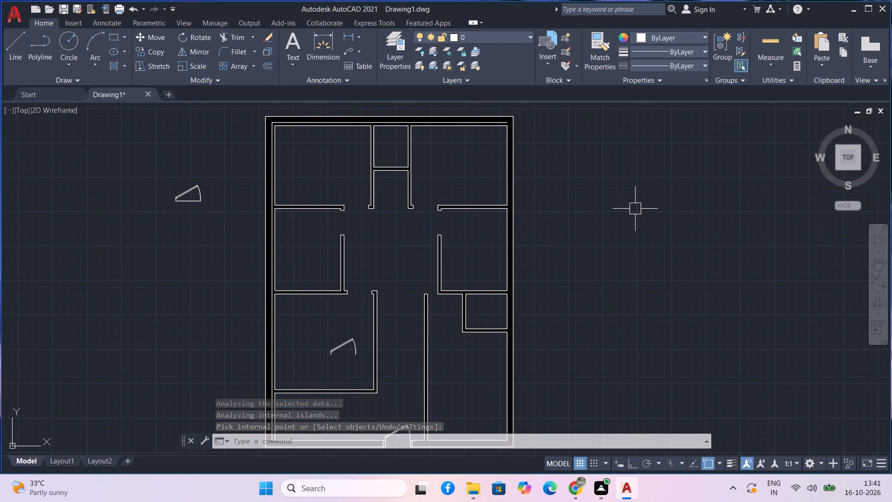
# Delete the leftover horizontal line running inside the hatched top outer wall.
pyautogui.moveTo(636, 208); pyautogui.dragTo(654, 182, button='middle')
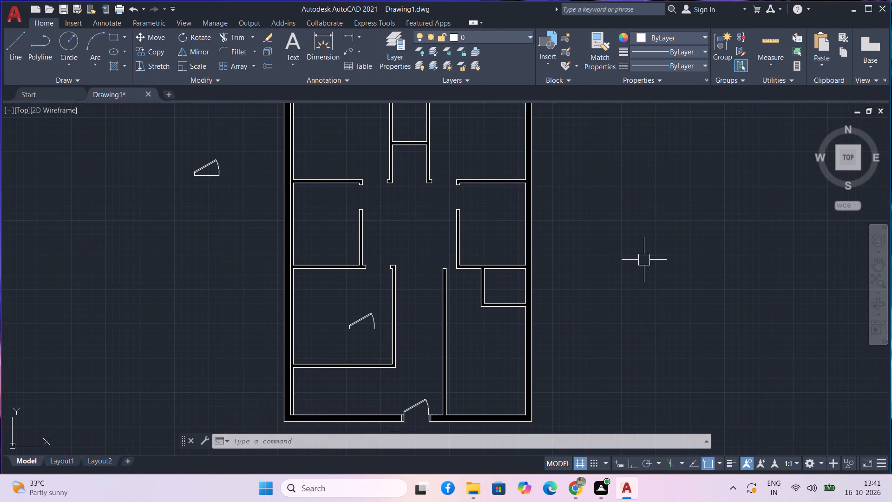
pyautogui.moveTo(643, 260); pyautogui.dragTo(724, 330, button='middle')
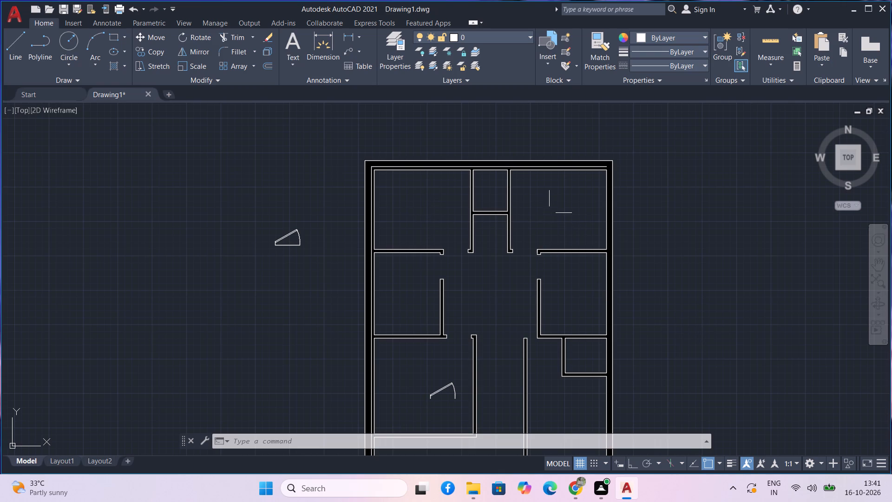
pyautogui.scroll(2, 406, 194)
pyautogui.moveTo(426, 171); pyautogui.dragTo(426, 178, button='middle')
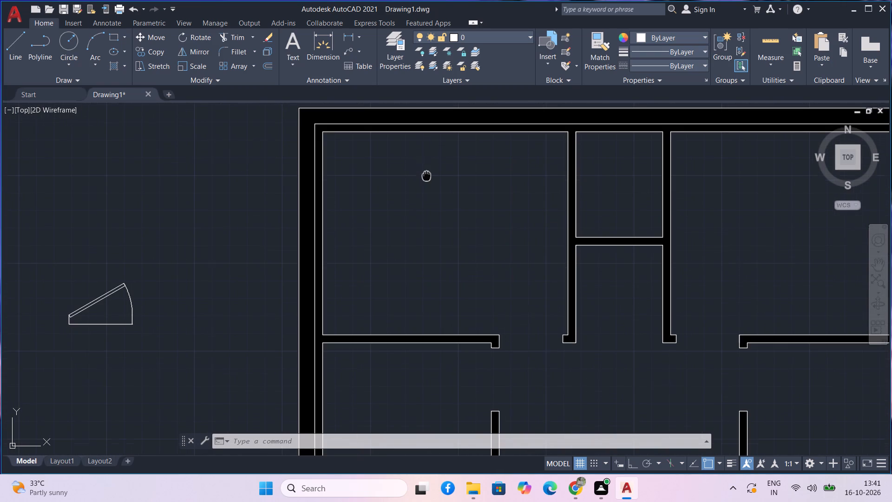
pyautogui.moveTo(426, 178); pyautogui.dragTo(418, 243, button='middle')
pyautogui.moveTo(418, 244); pyautogui.dragTo(420, 279, button='middle')
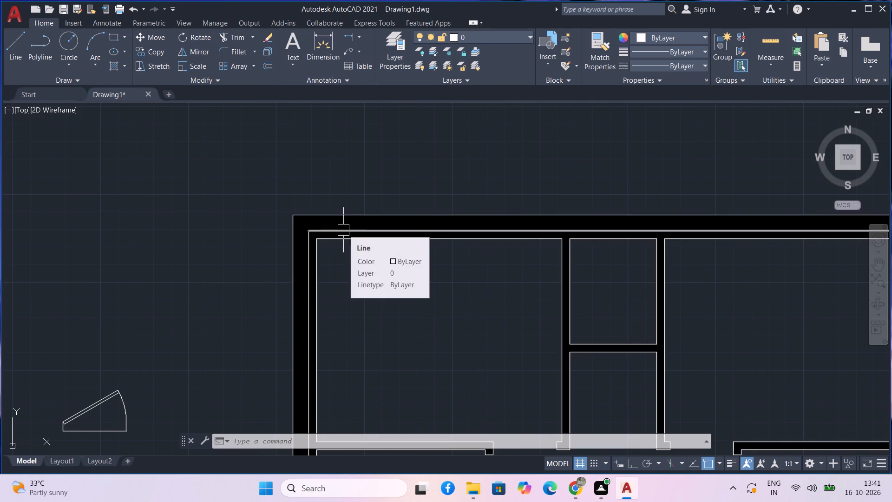
pyautogui.click(343, 230)
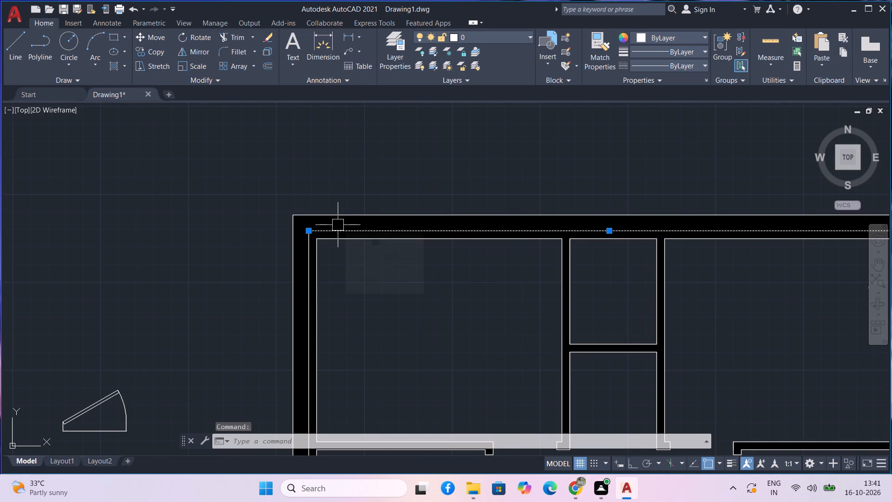
pyautogui.press('Delete')
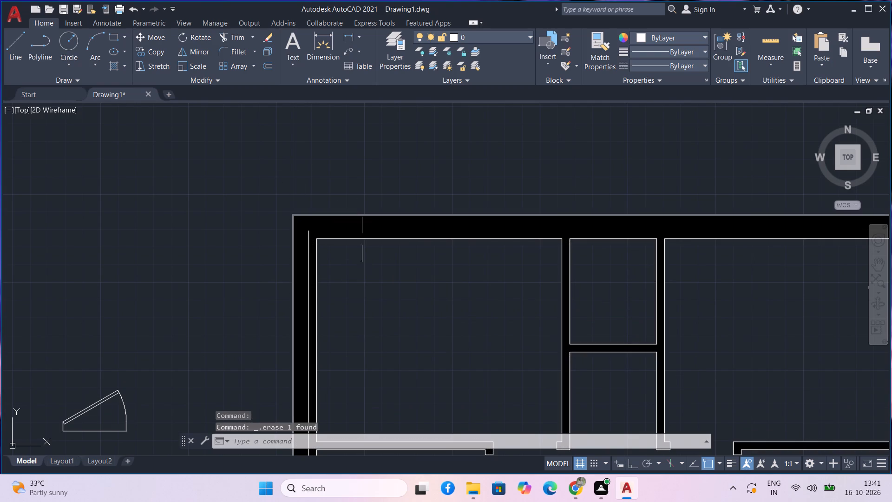
# Delete the leftover vertical line running inside the hatched left outer wall.
pyautogui.scroll(-1, 390, 298)
pyautogui.moveTo(410, 308); pyautogui.dragTo(452, 295, button='middle')
pyautogui.scroll(2, 370, 315)
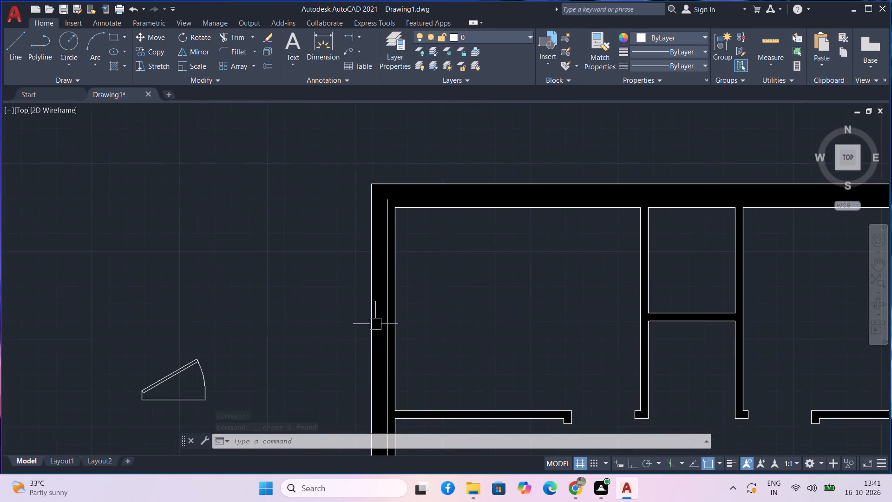
pyautogui.click(397, 325)
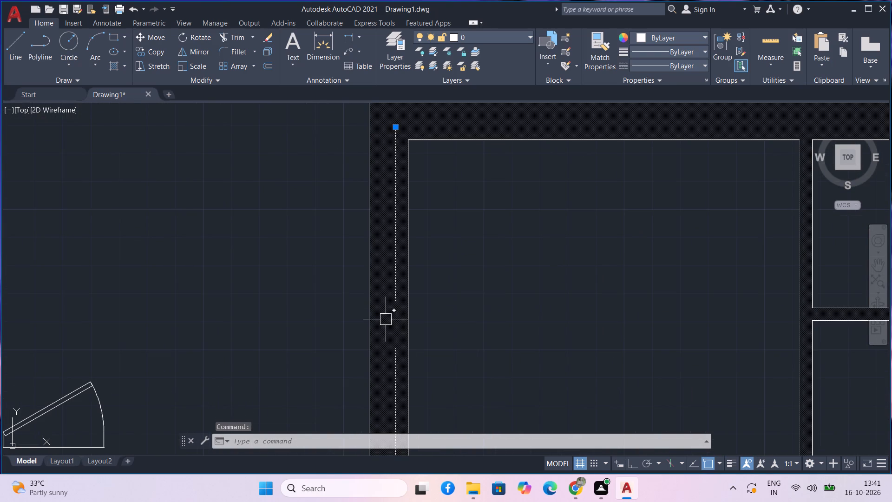
pyautogui.press('Delete')
# Trim the end of the bottom wall's inner line that projects into the left outer wall at the bottom-left corner.
pyautogui.scroll(-3, 386, 319)
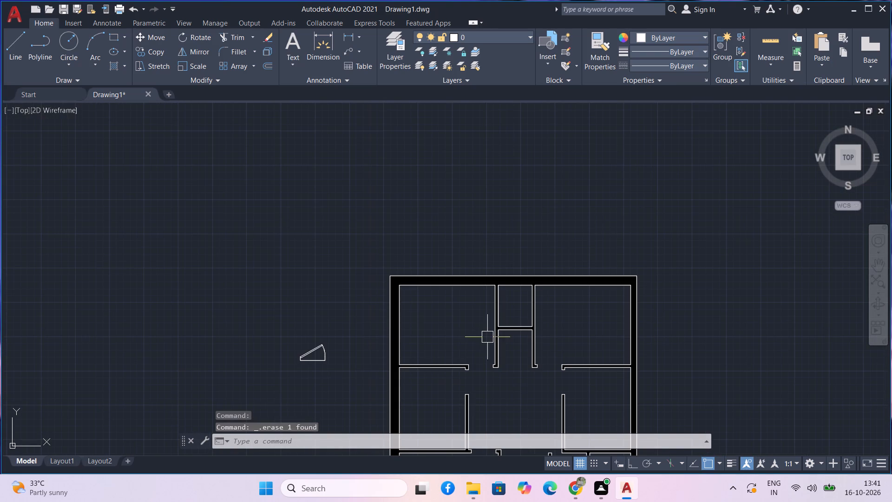
pyautogui.moveTo(488, 376); pyautogui.dragTo(488, 269, button='middle')
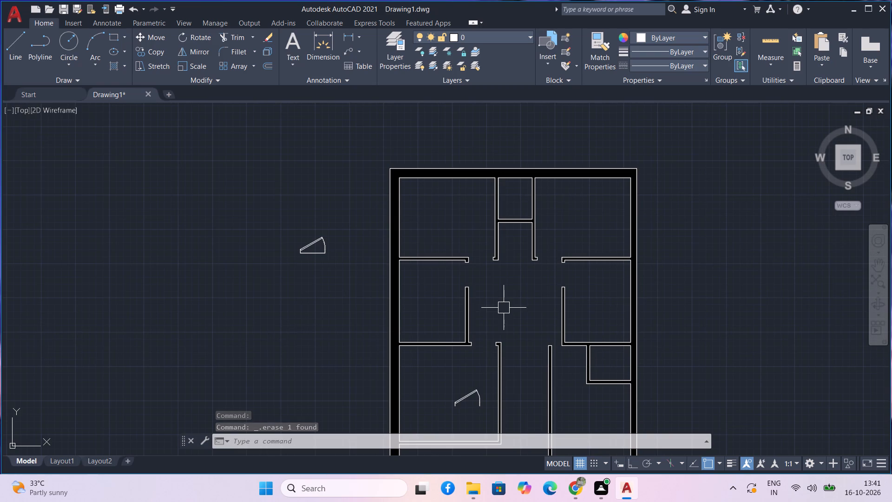
pyautogui.moveTo(504, 308); pyautogui.dragTo(505, 264, button='middle')
pyautogui.moveTo(506, 279); pyautogui.dragTo(508, 246, button='middle')
pyautogui.moveTo(508, 258); pyautogui.dragTo(508, 255, button='middle')
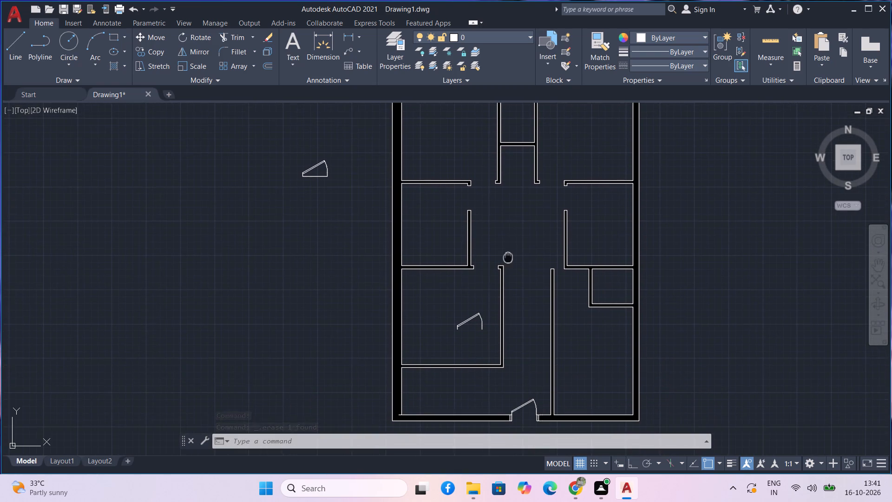
pyautogui.moveTo(508, 255); pyautogui.dragTo(508, 246, button='middle')
pyautogui.moveTo(432, 371); pyautogui.dragTo(437, 300, button='middle')
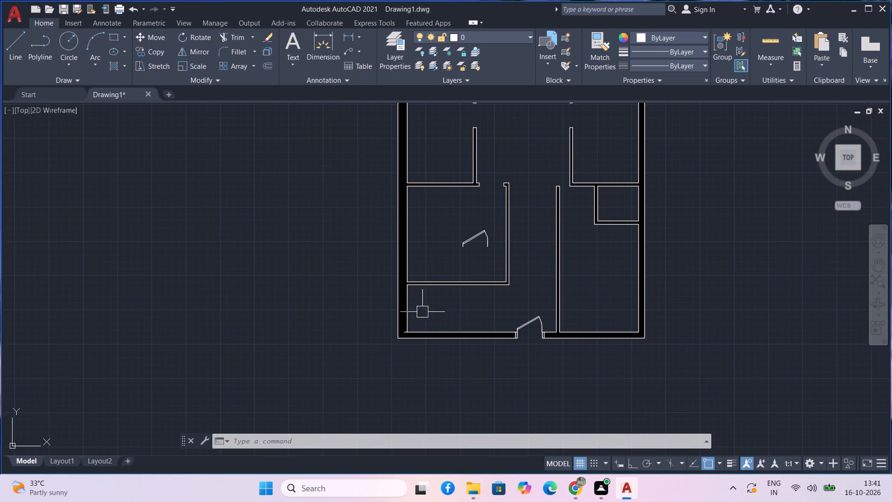
pyautogui.scroll(3, 400, 327)
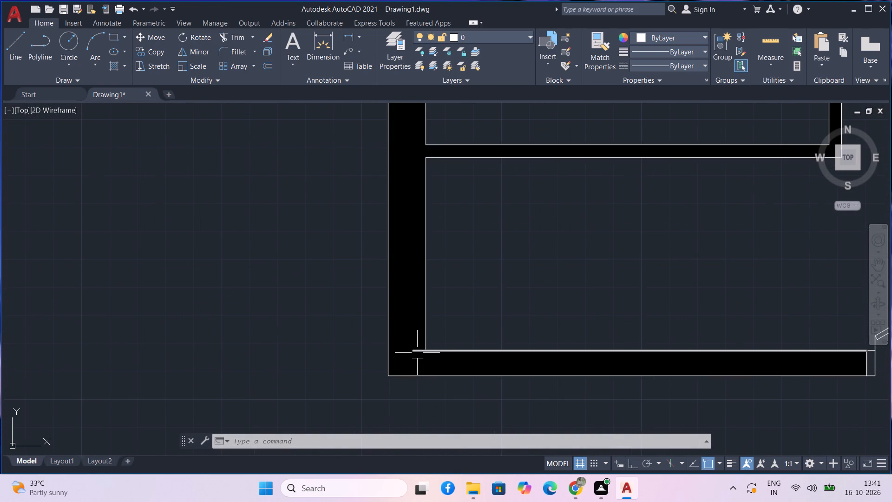
pyautogui.click(417, 353)
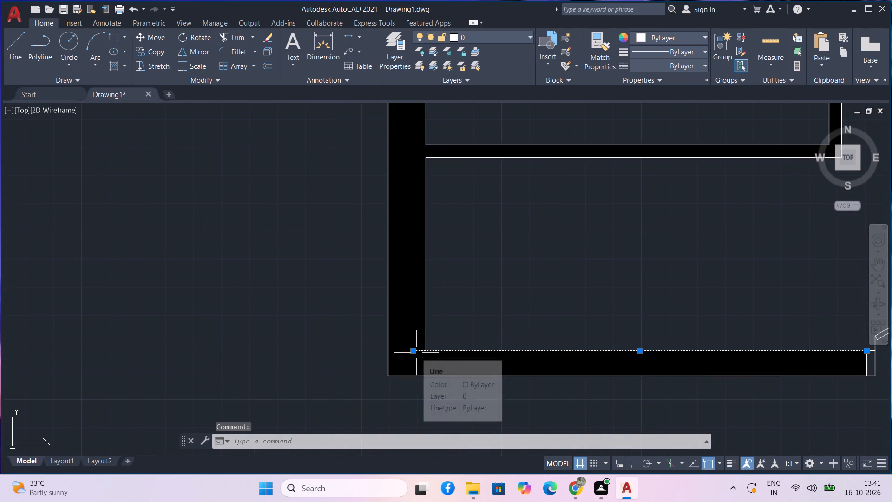
pyautogui.press('Escape')
pyautogui.write('tr')
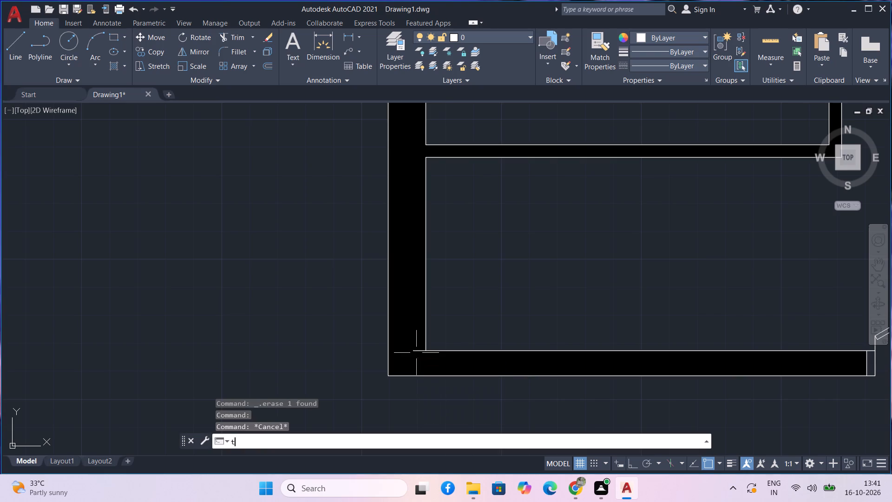
pyautogui.press('space')
pyautogui.scroll(4, 416, 353)
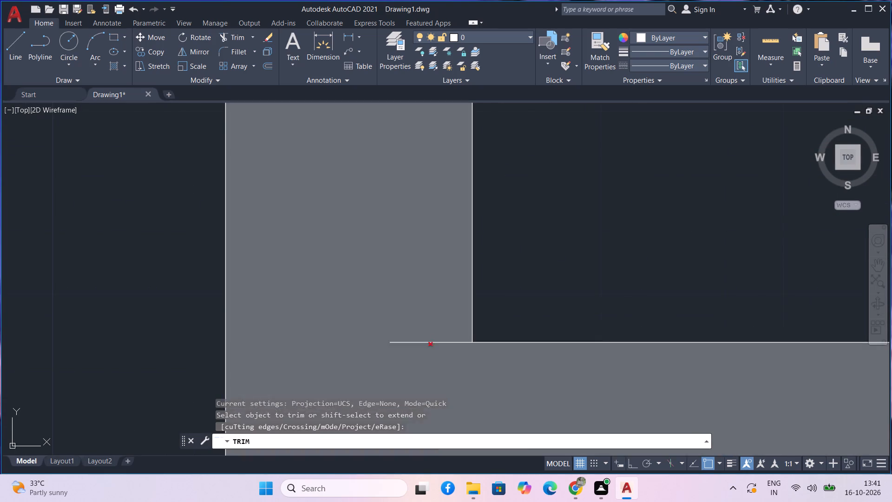
pyautogui.click(434, 344)
# Examine the hatched outer walls and partitions across the whole floor plan, from the entrance door to the upper rooms.
pyautogui.scroll(-2, 473, 341)
pyautogui.scroll(-2, 530, 333)
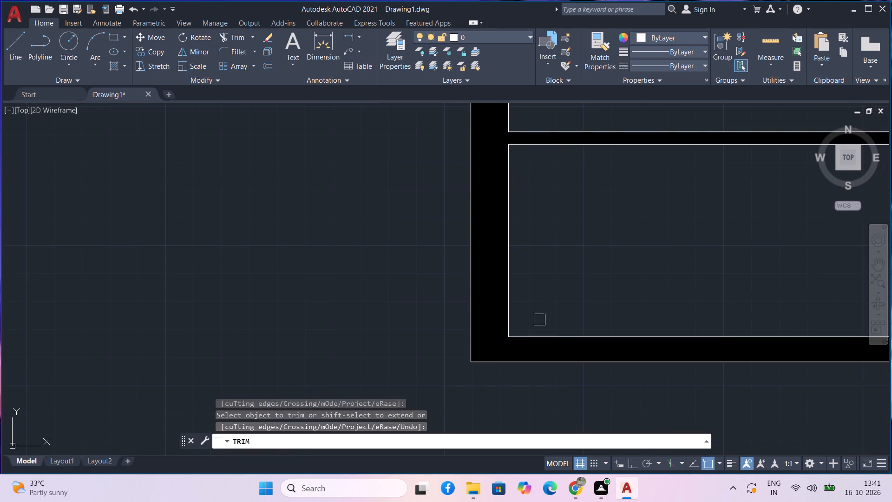
pyautogui.moveTo(563, 282); pyautogui.dragTo(394, 287, button='middle')
pyautogui.scroll(-1, 410, 289)
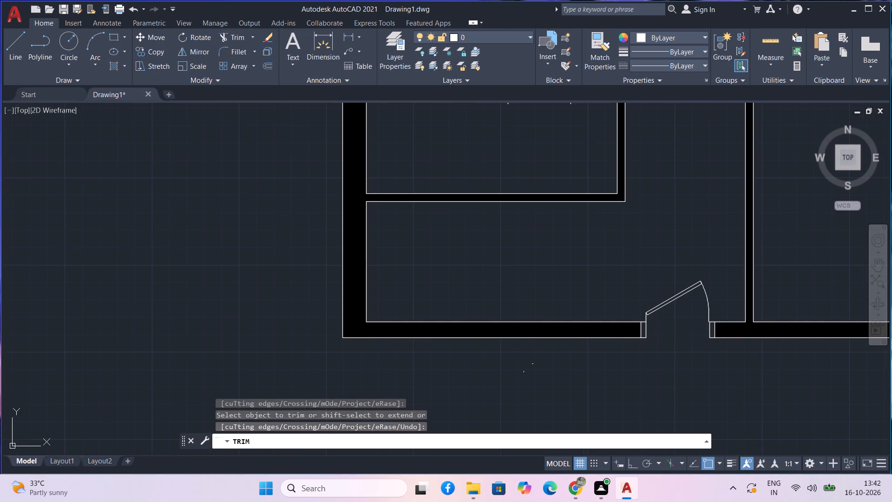
pyautogui.scroll(-1, 569, 413)
pyautogui.moveTo(671, 393); pyautogui.dragTo(566, 395, button='middle')
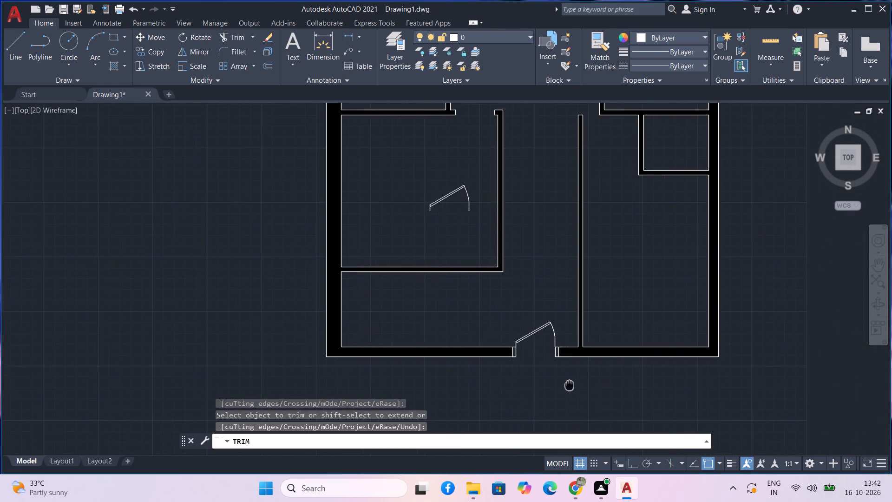
pyautogui.moveTo(566, 395); pyautogui.dragTo(564, 410, button='middle')
pyautogui.moveTo(759, 345); pyautogui.dragTo(743, 414, button='middle')
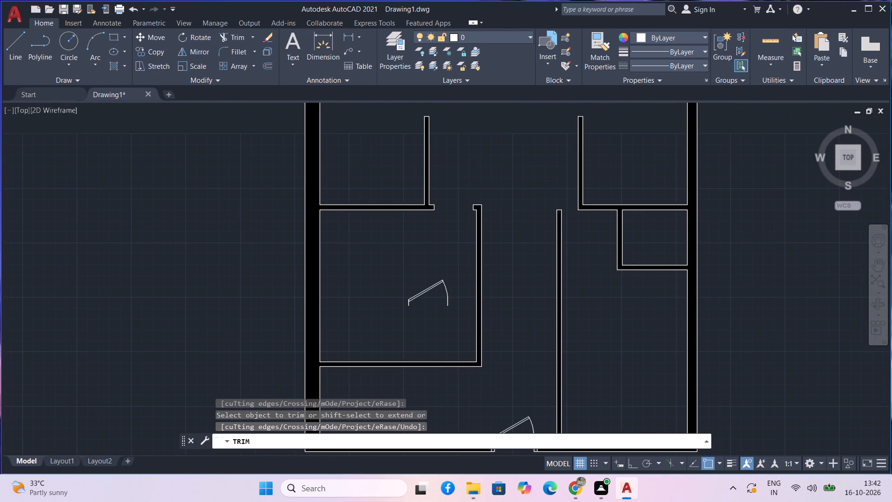
pyautogui.scroll(-1, 751, 345)
pyautogui.moveTo(768, 318); pyautogui.dragTo(458, 414, button='middle')
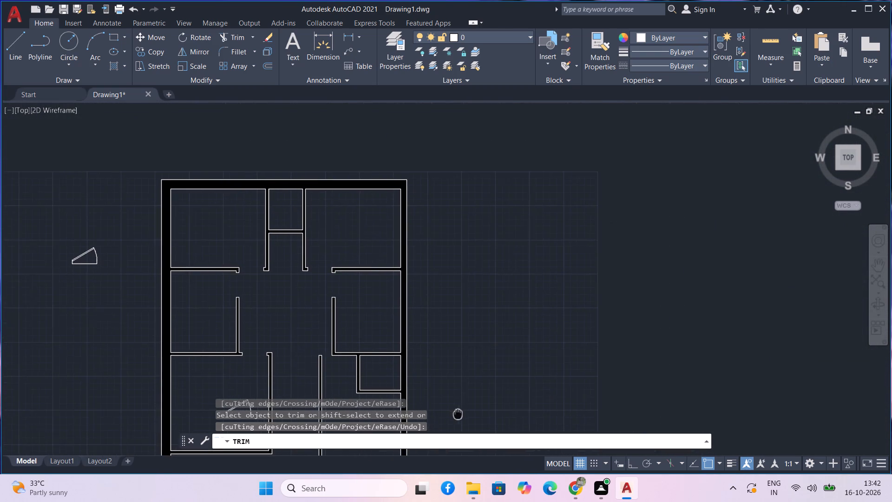
pyautogui.moveTo(458, 414); pyautogui.dragTo(565, 387, button='middle')
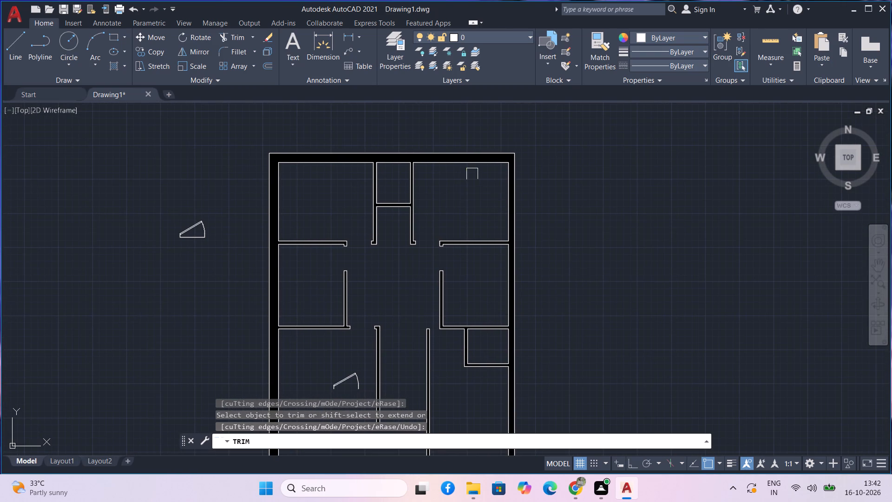
pyautogui.scroll(2, 404, 159)
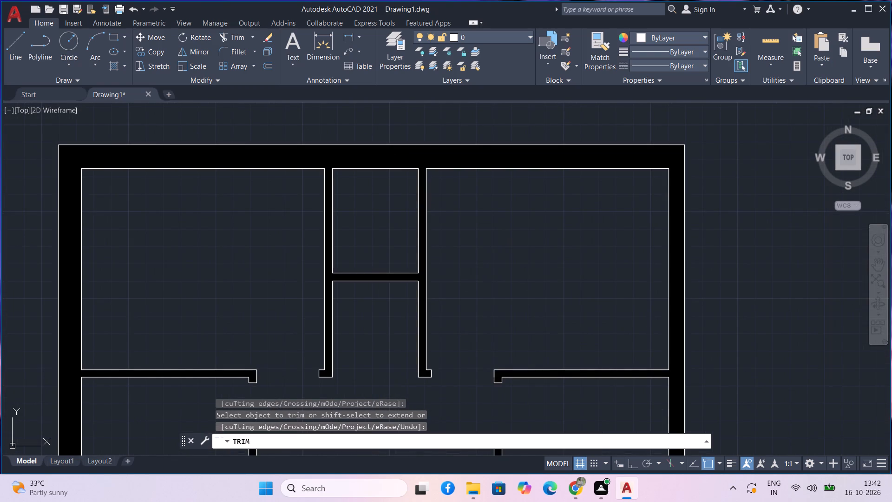
pyautogui.moveTo(507, 205); pyautogui.dragTo(499, 183, button='middle')
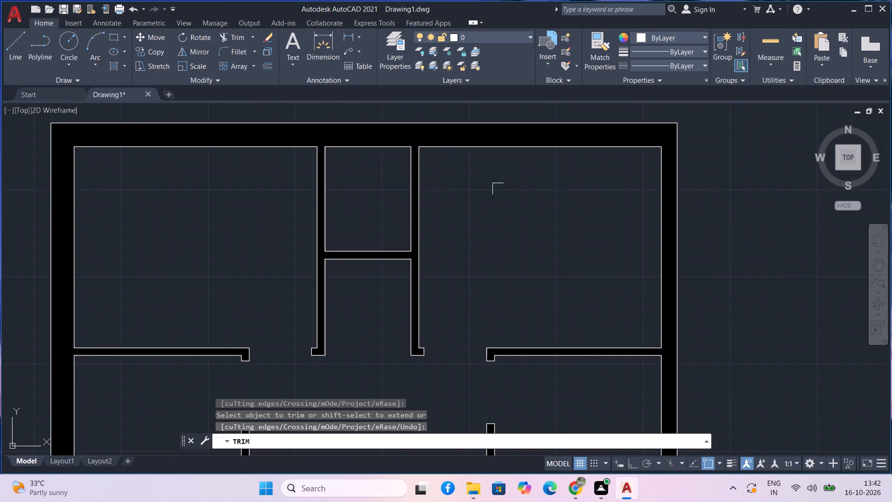
pyautogui.scroll(-1, 498, 195)
pyautogui.moveTo(543, 249); pyautogui.dragTo(530, 205, button='middle')
pyautogui.moveTo(525, 191); pyautogui.dragTo(523, 183, button='middle')
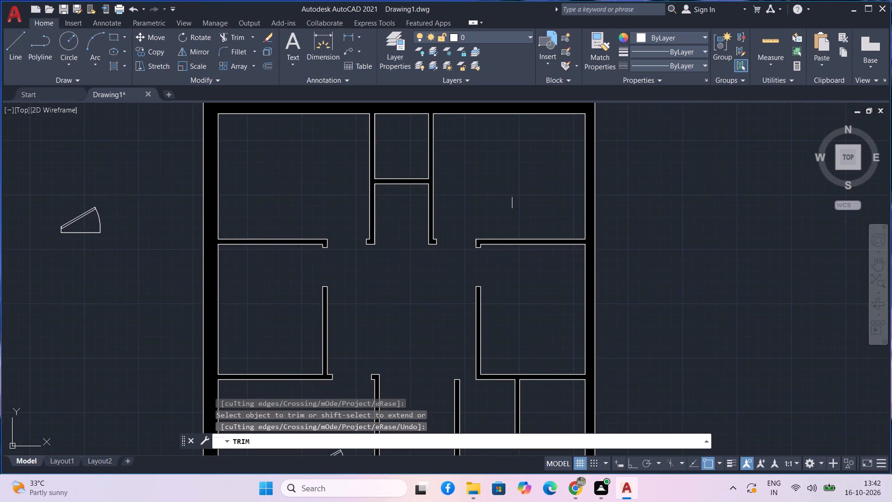
pyautogui.middleClick(512, 180)
pyautogui.moveTo(501, 275); pyautogui.dragTo(496, 242, button='middle')
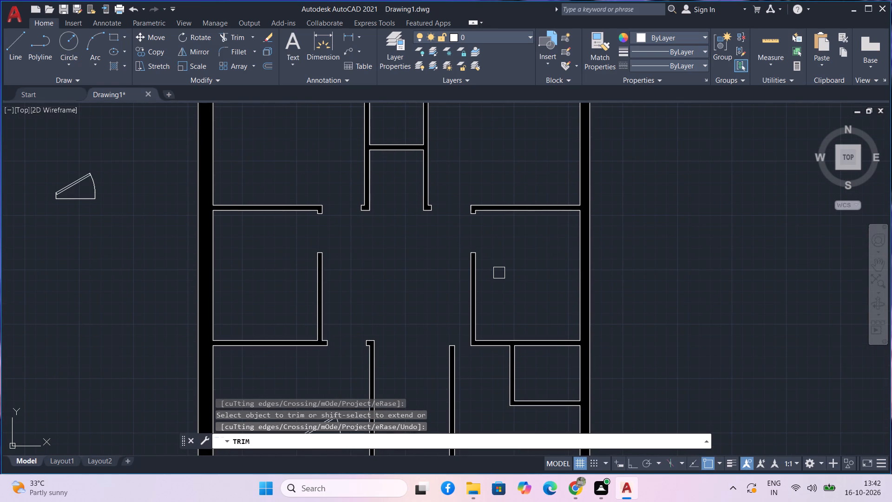
pyautogui.scroll(-1, 499, 270)
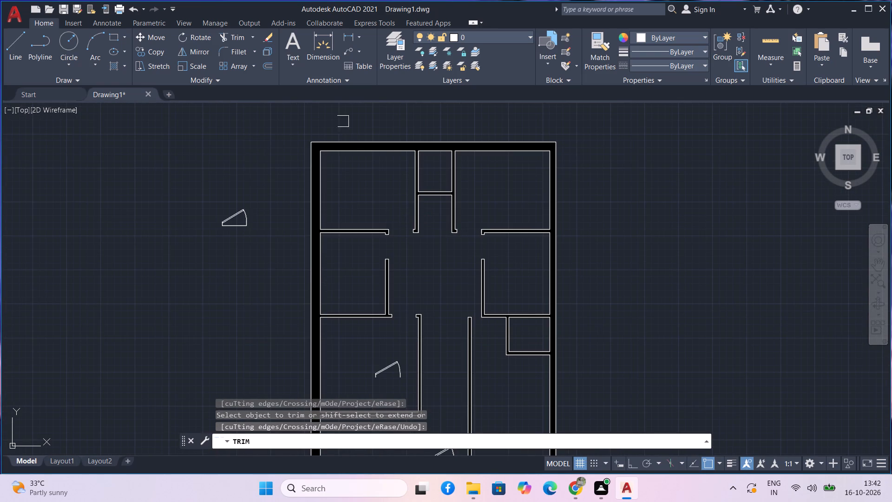
# Remove the solid hatch from the outer walls and partitions using Trim.
pyautogui.scroll(4, 319, 149)
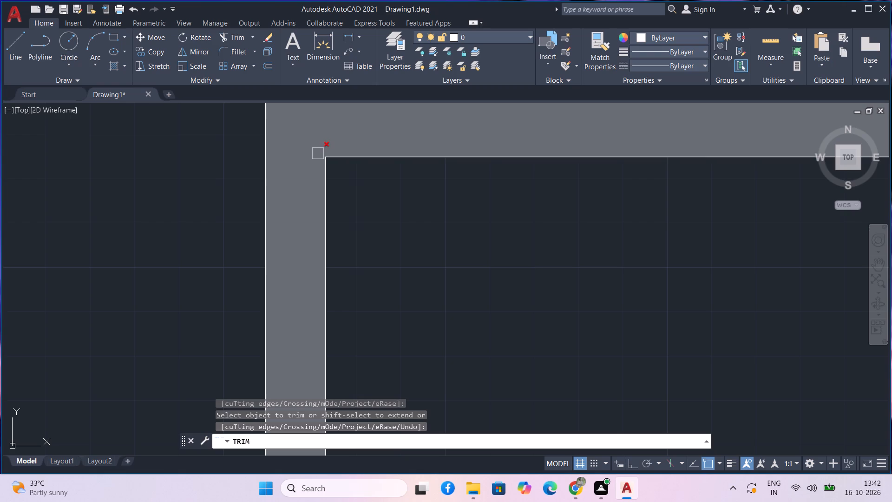
pyautogui.click(318, 153)
pyautogui.press('Delete')
# Trim away the solid fill in the small room between the two upper corner rooms.
pyautogui.scroll(-3, 318, 153)
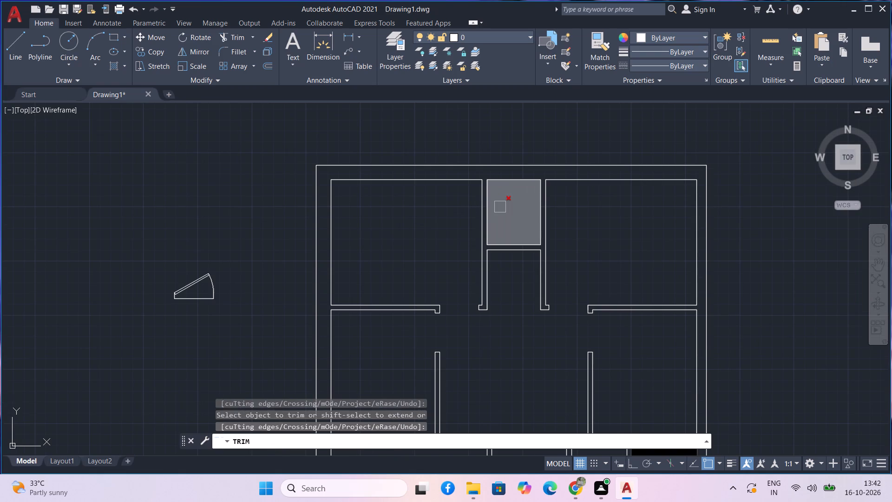
pyautogui.click(500, 207)
pyautogui.press('Delete')
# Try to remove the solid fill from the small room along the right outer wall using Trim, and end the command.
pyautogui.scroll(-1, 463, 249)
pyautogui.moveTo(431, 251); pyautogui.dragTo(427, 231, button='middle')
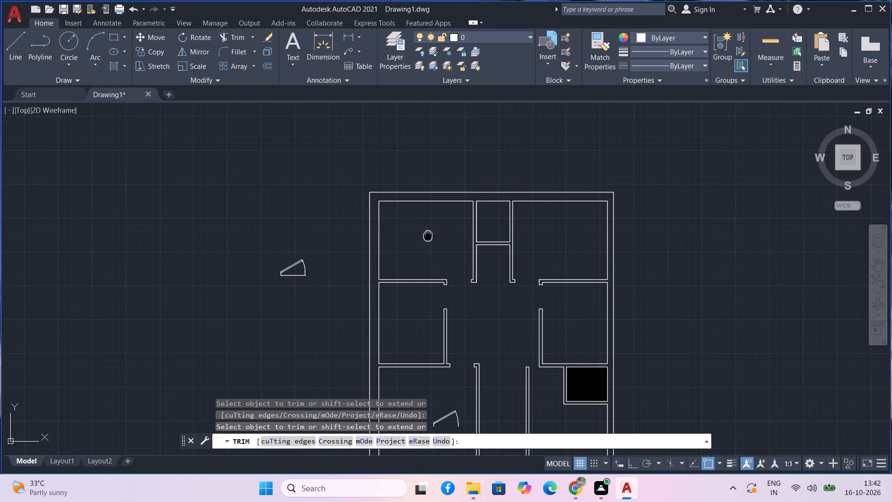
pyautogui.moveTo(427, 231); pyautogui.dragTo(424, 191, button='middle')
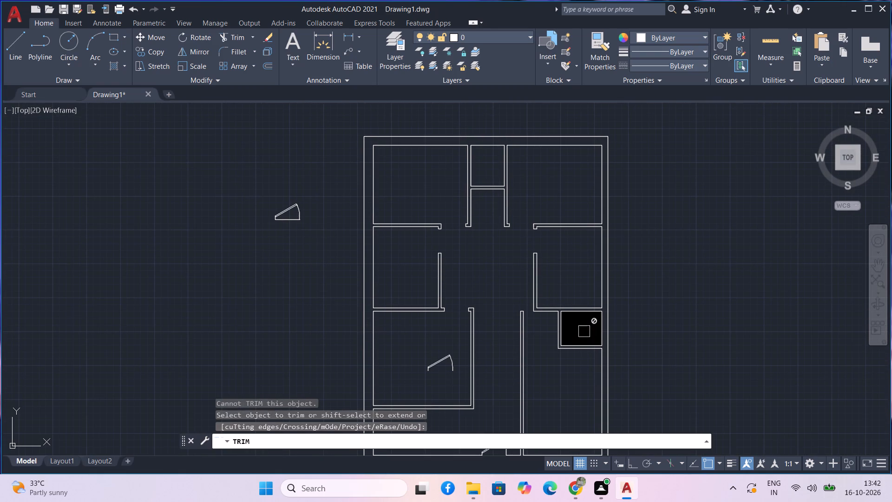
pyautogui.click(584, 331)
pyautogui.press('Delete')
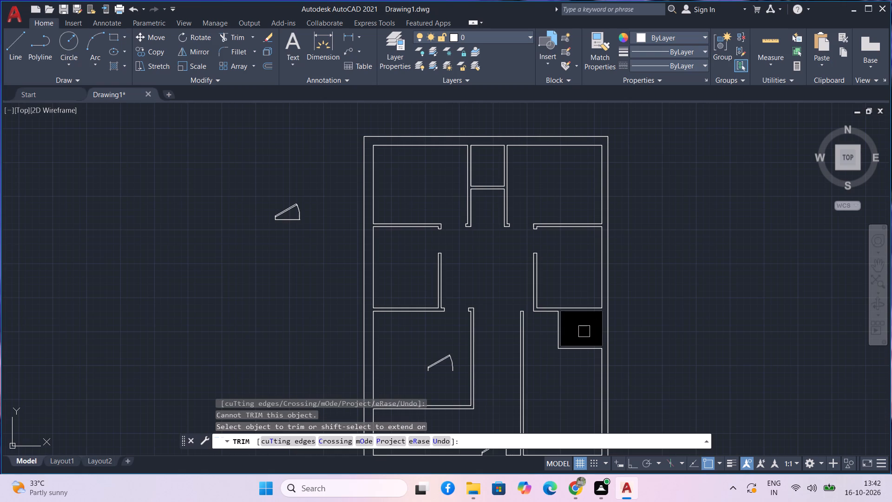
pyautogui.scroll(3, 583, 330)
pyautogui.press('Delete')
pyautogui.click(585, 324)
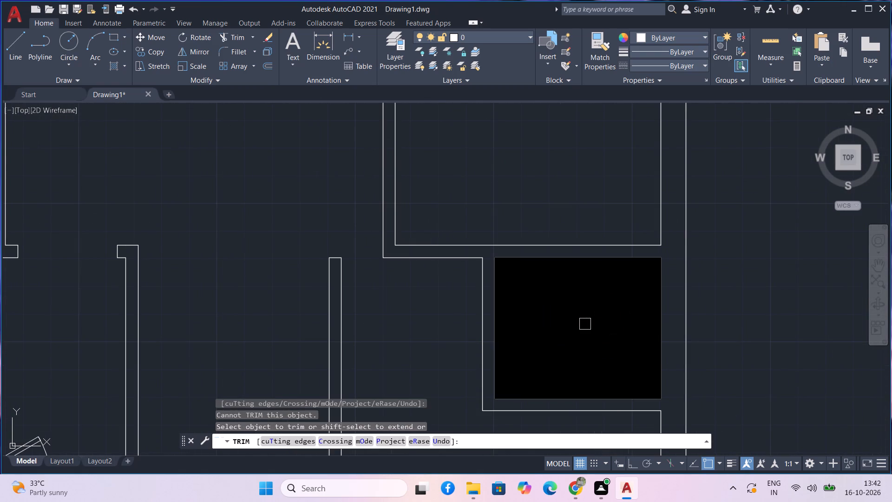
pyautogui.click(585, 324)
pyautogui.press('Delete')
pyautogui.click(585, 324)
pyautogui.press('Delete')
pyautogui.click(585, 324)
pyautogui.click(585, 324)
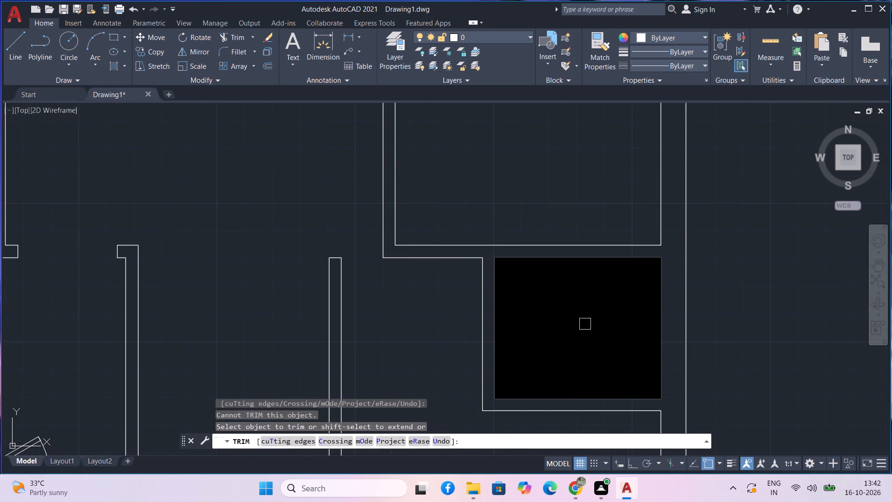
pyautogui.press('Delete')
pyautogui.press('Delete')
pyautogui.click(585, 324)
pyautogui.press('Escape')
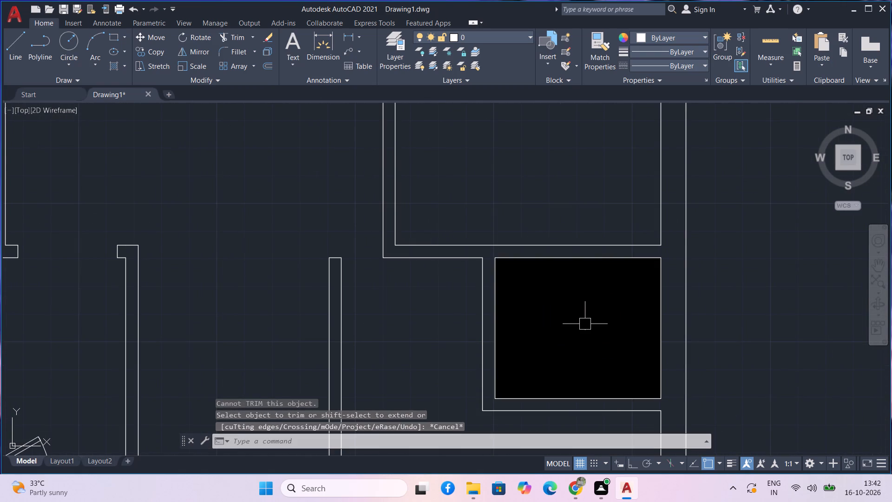
# Delete the solid fill from the small room along the right outer wall.
pyautogui.press('Escape')
pyautogui.press('Delete')
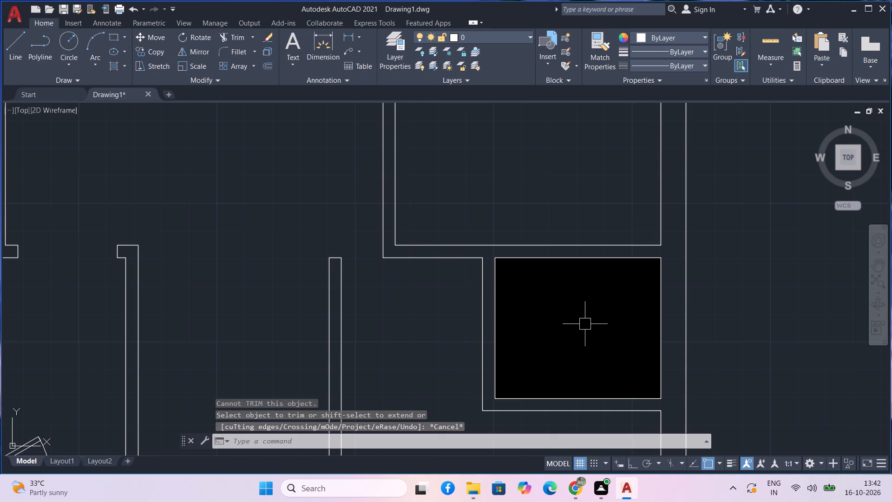
pyautogui.click(585, 324)
pyautogui.press('Delete')
# Measure the thickness of the left outer wall near the plan's upper-left corner using quick measurement.
pyautogui.scroll(-1, 585, 324)
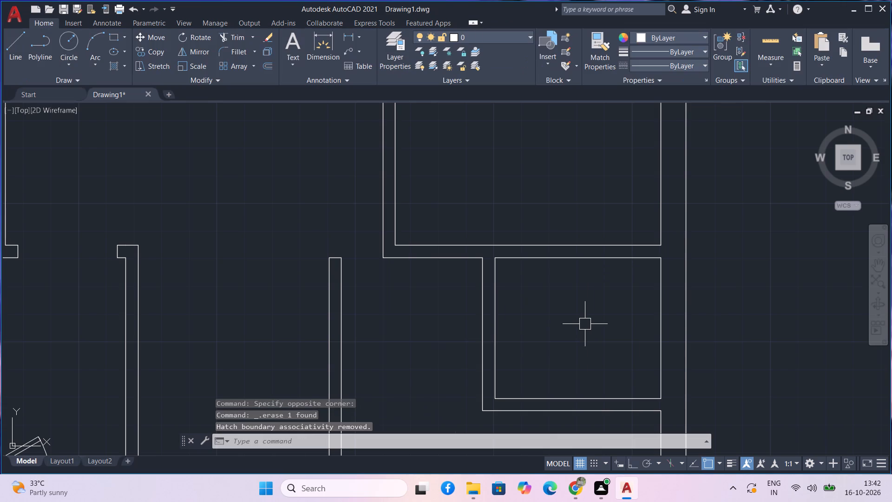
pyautogui.scroll(-2, 585, 324)
pyautogui.scroll(-1, 656, 352)
pyautogui.moveTo(657, 352); pyautogui.dragTo(646, 250, button='middle')
pyautogui.scroll(-1, 646, 249)
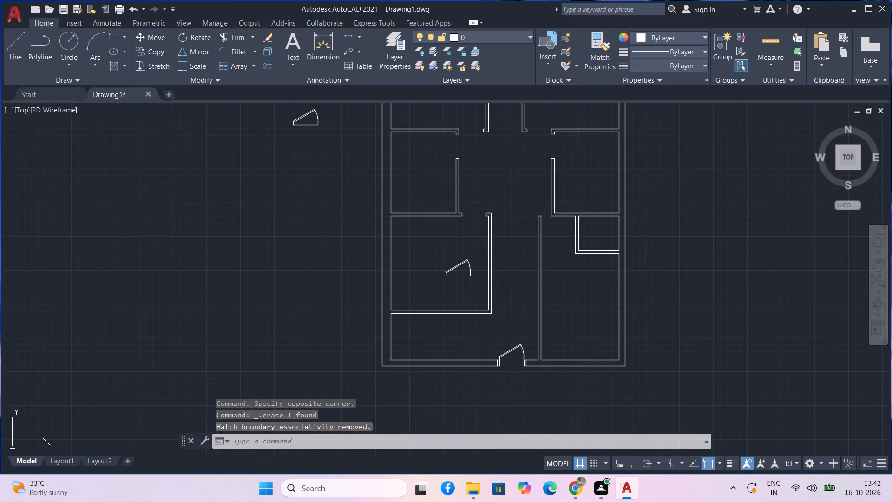
pyautogui.moveTo(650, 263); pyautogui.dragTo(671, 324, button='middle')
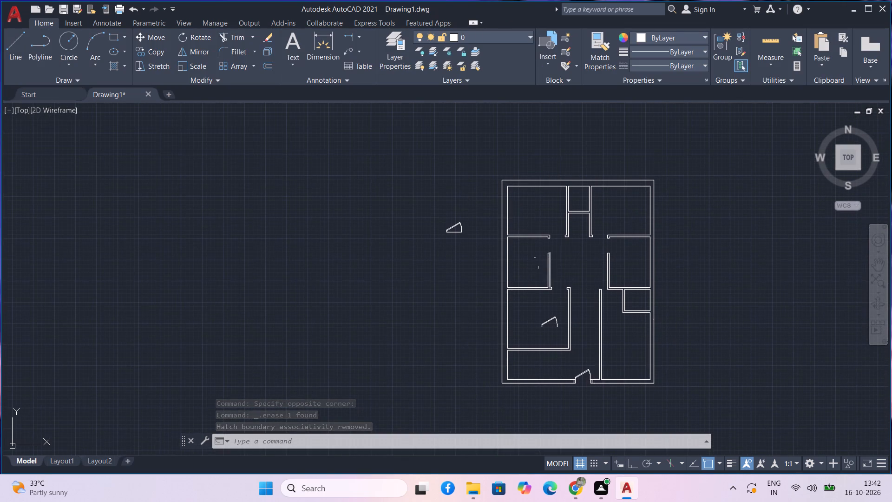
pyautogui.scroll(1, 531, 261)
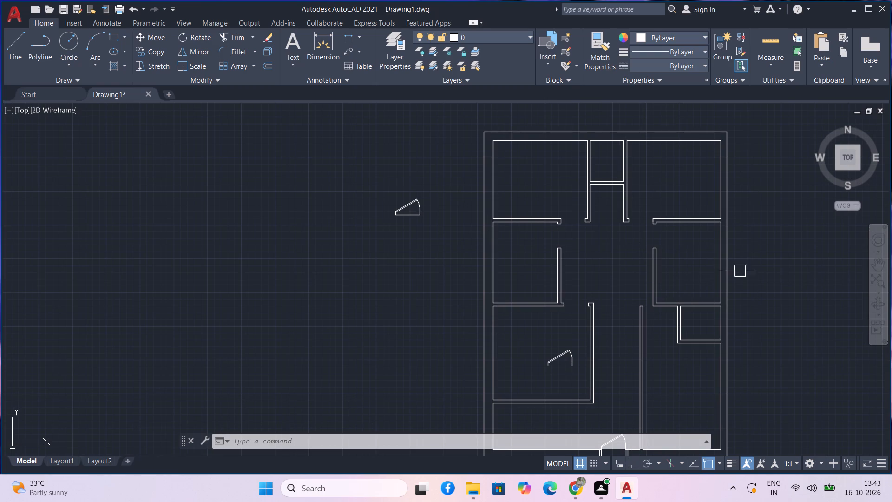
pyautogui.click(769, 37)
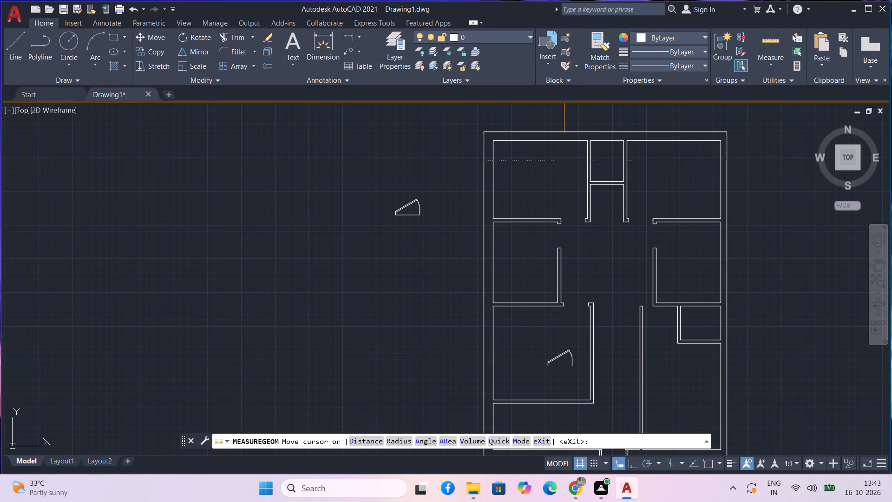
pyautogui.scroll(4, 475, 165)
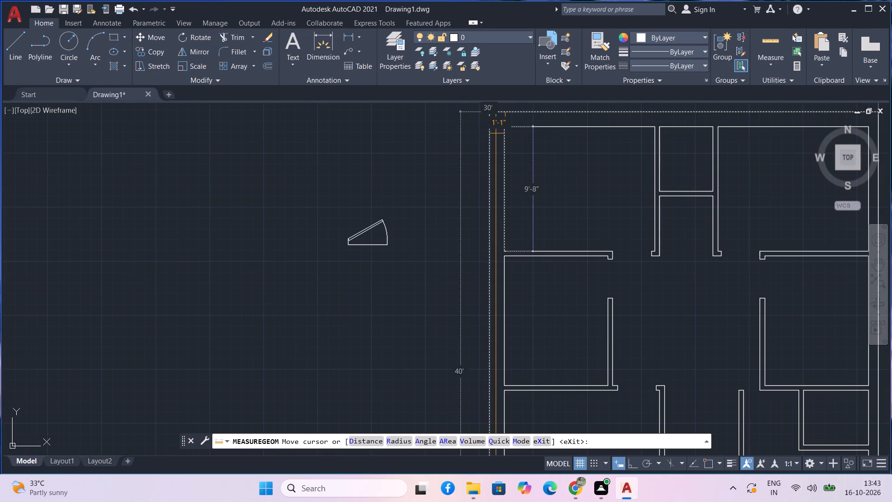
pyautogui.moveTo(496, 133); pyautogui.dragTo(487, 219, button='middle')
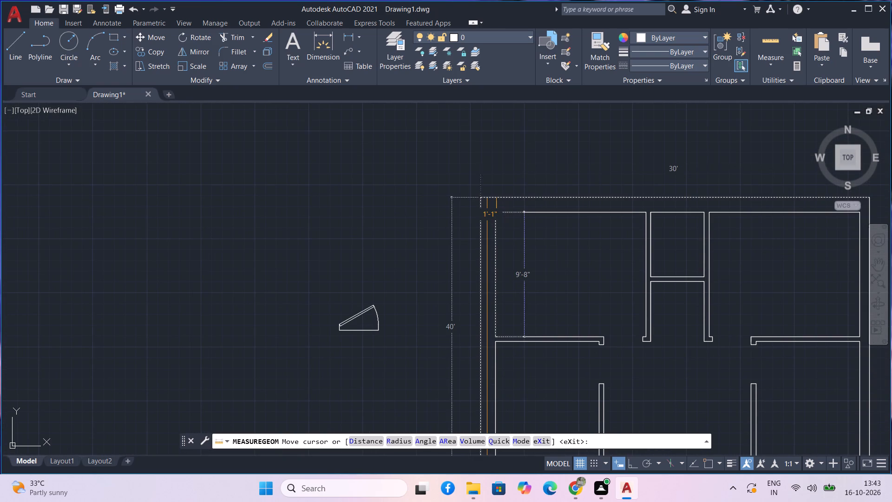
pyautogui.press('Escape')
# Measure the thickness of the right outer wall beside the upper-right room using quick measurement.
pyautogui.scroll(-2, 868, 237)
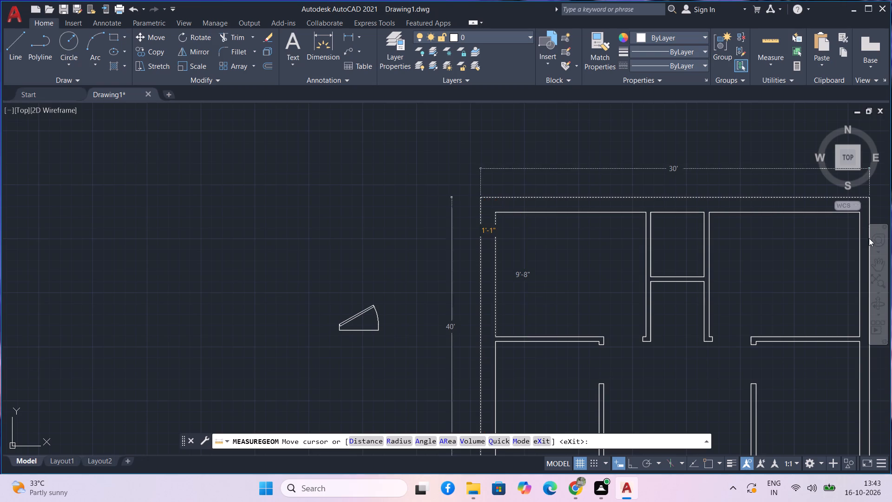
pyautogui.scroll(-2, 871, 239)
pyautogui.moveTo(876, 239); pyautogui.dragTo(570, 212, button='middle')
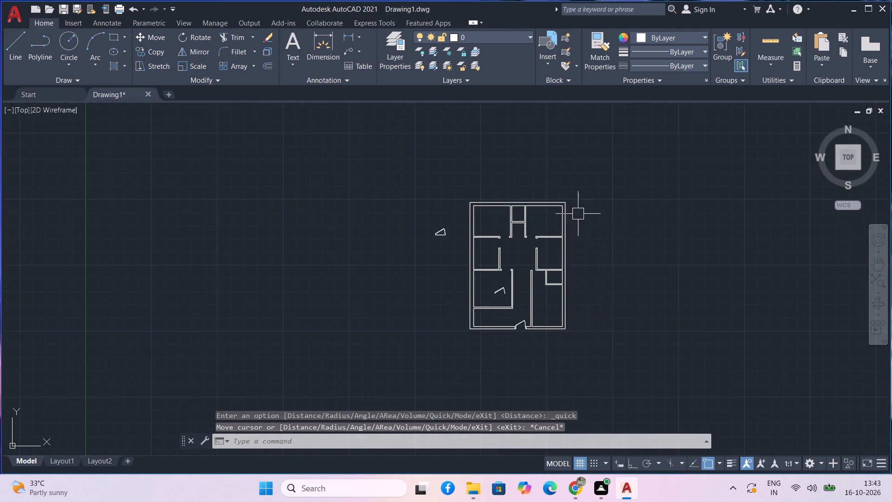
pyautogui.scroll(4, 574, 215)
pyautogui.press('space')
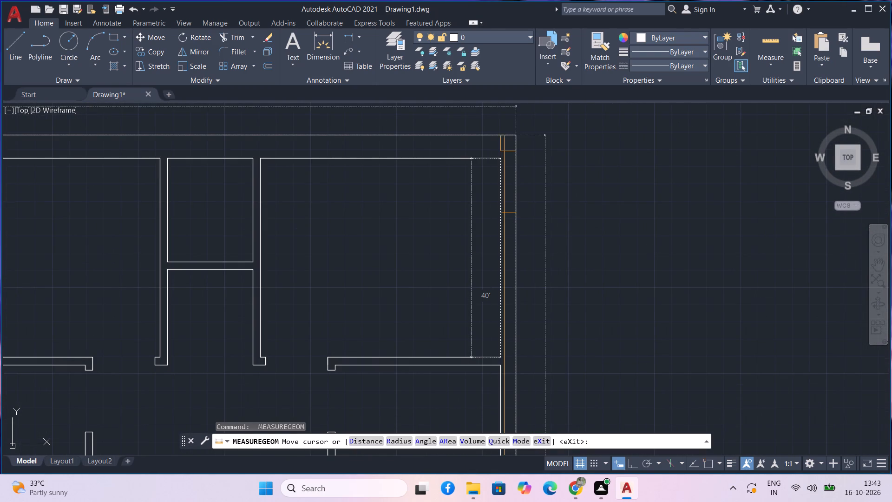
pyautogui.press('space')
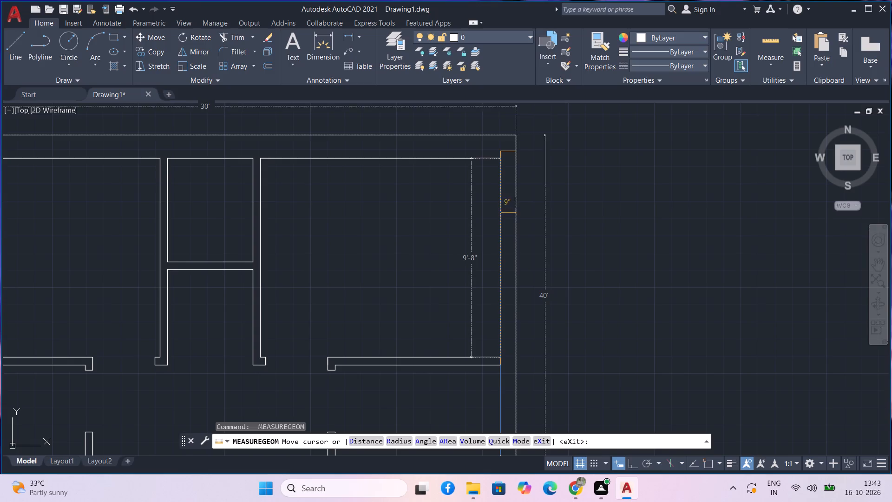
pyautogui.press('Escape')
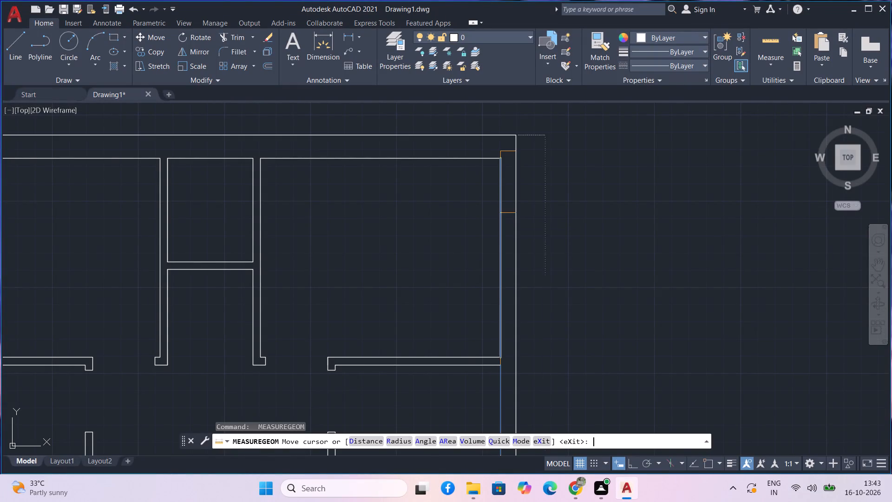
pyautogui.press('Escape')
pyautogui.press('Escape')
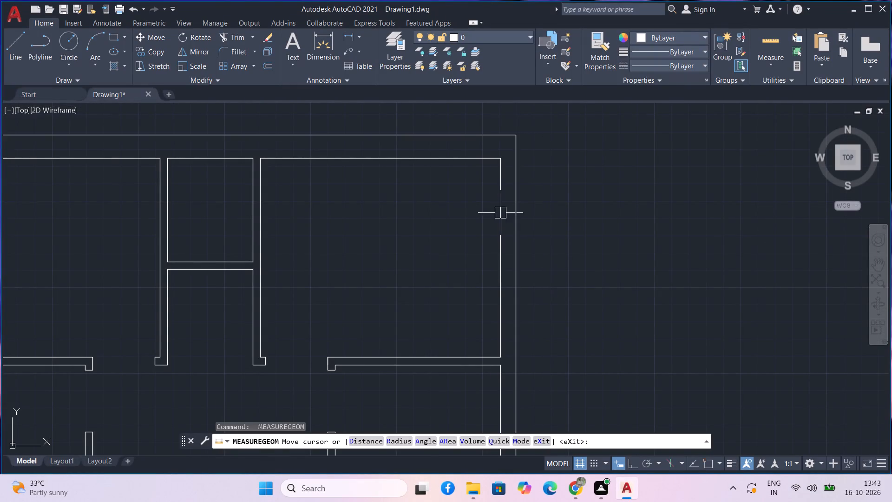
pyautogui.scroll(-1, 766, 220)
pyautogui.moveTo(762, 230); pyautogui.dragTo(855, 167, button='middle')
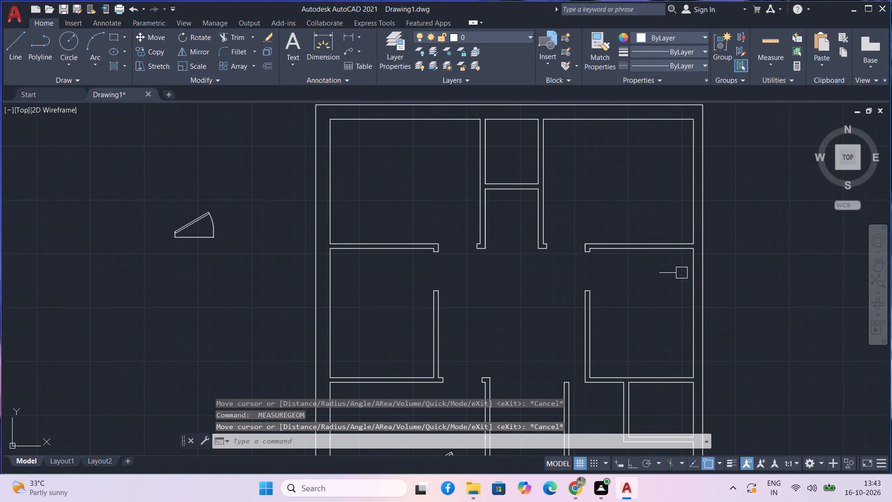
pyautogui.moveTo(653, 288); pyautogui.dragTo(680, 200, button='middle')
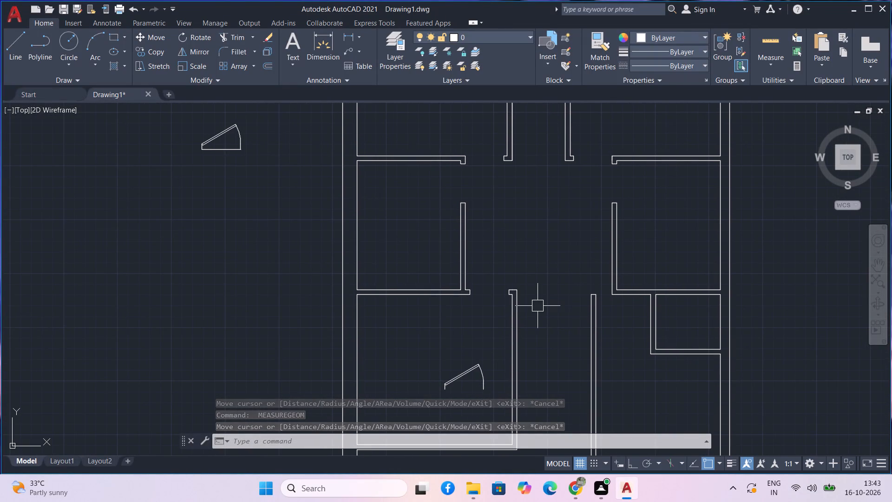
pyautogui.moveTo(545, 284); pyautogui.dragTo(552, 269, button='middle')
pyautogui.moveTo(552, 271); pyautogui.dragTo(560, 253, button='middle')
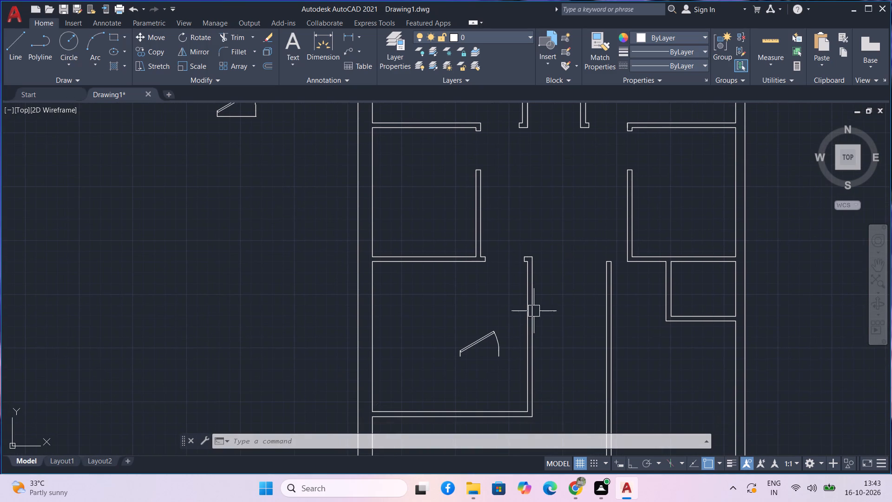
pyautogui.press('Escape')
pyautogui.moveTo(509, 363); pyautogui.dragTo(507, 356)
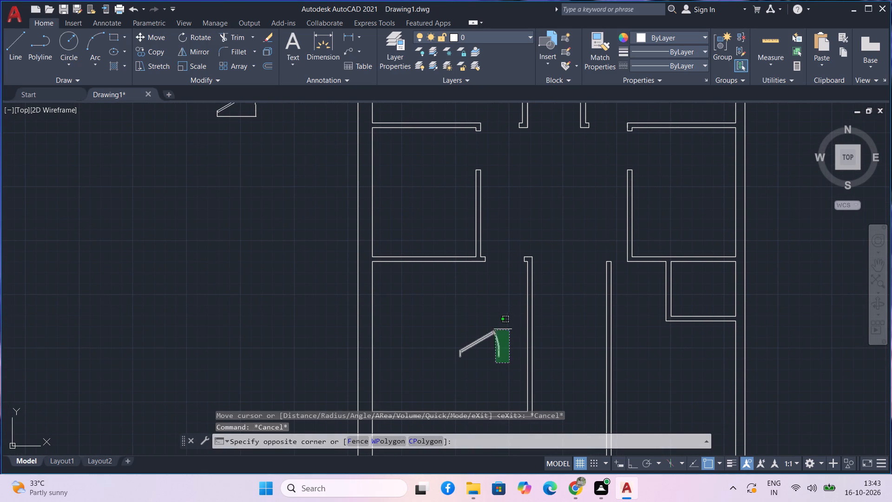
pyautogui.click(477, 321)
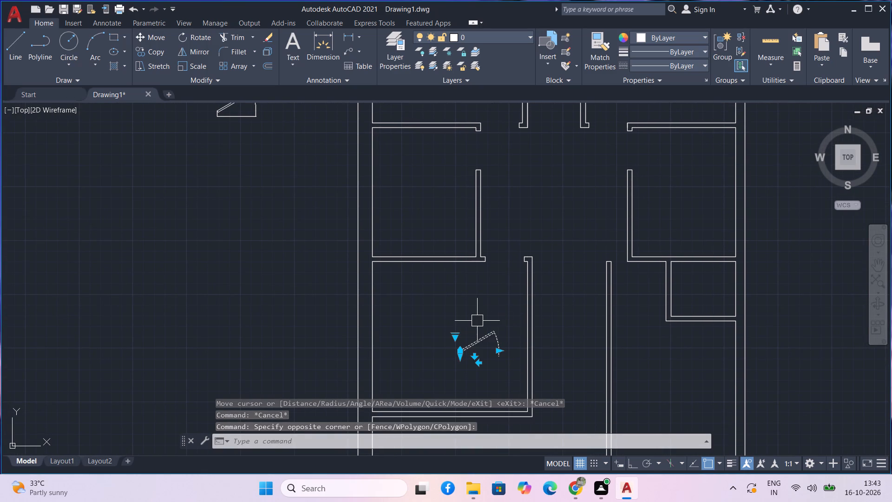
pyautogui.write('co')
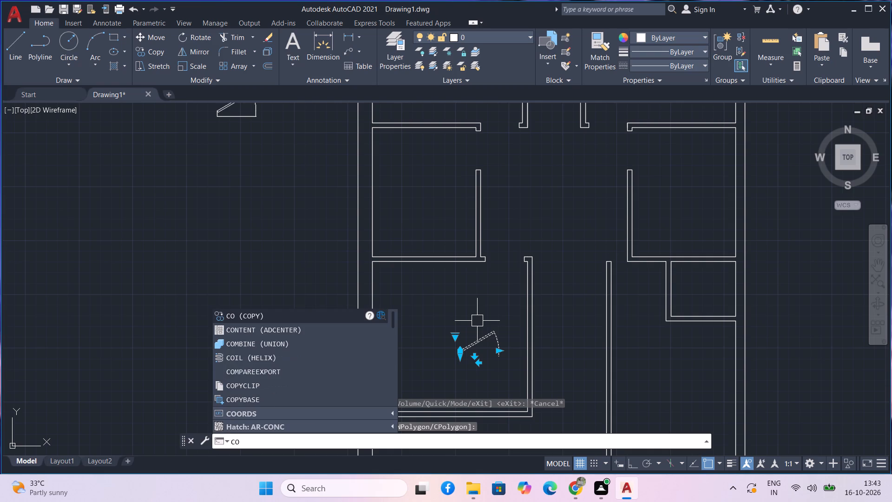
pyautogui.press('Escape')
# Copy the door standing outside the plan, using its lower-left corner as base point, into the upper-left room's door opening.
pyautogui.moveTo(256, 234); pyautogui.dragTo(278, 328, button='middle')
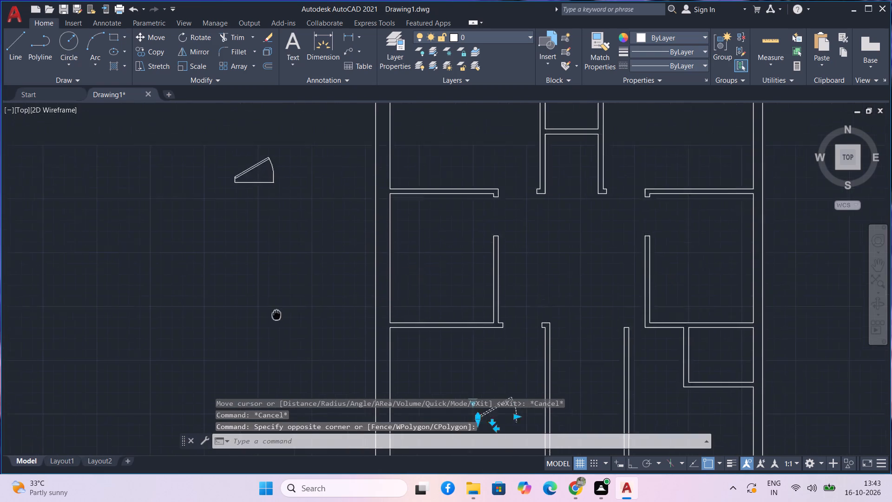
pyautogui.moveTo(278, 328); pyautogui.dragTo(284, 348, button='middle')
pyautogui.click(275, 207)
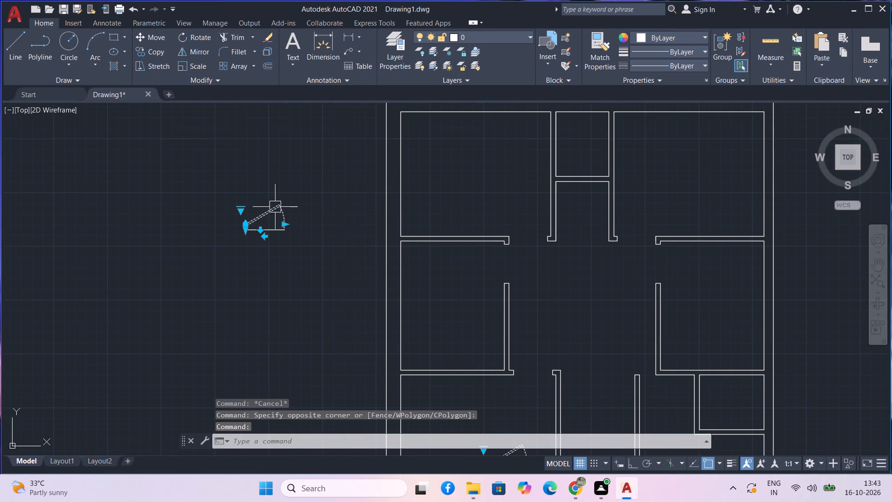
pyautogui.write('co')
pyautogui.press('space')
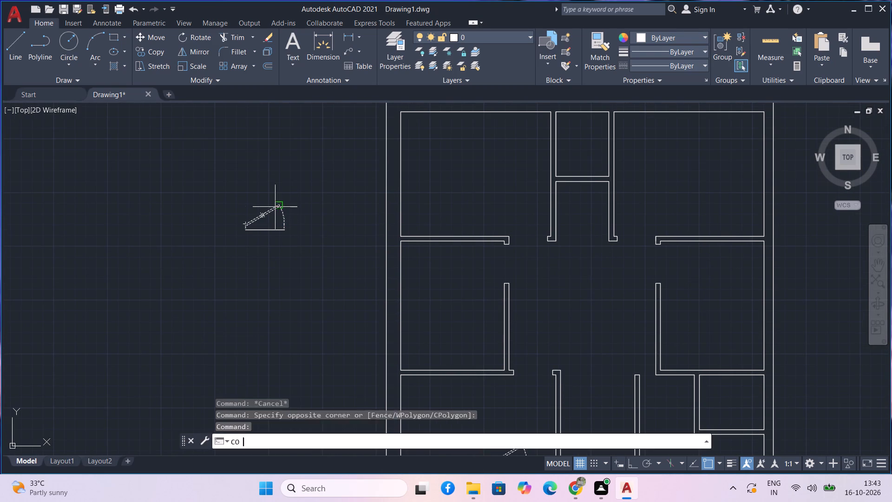
pyautogui.scroll(3, 248, 228)
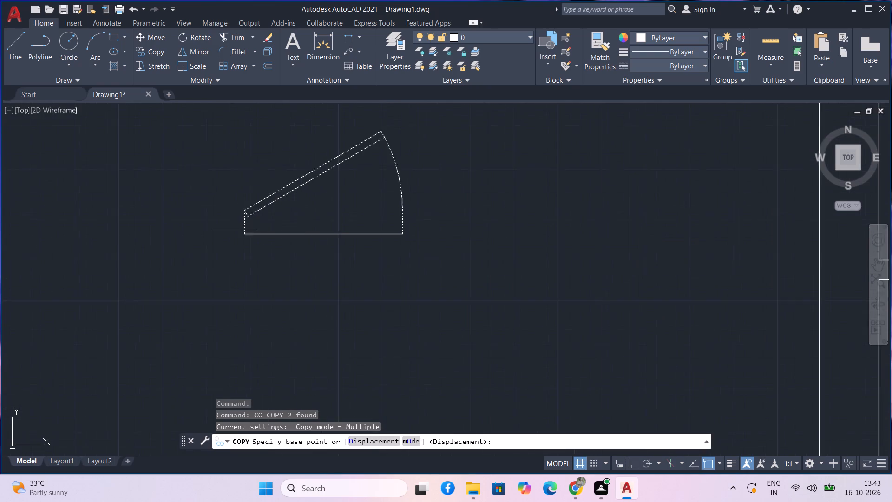
pyautogui.scroll(1, 235, 230)
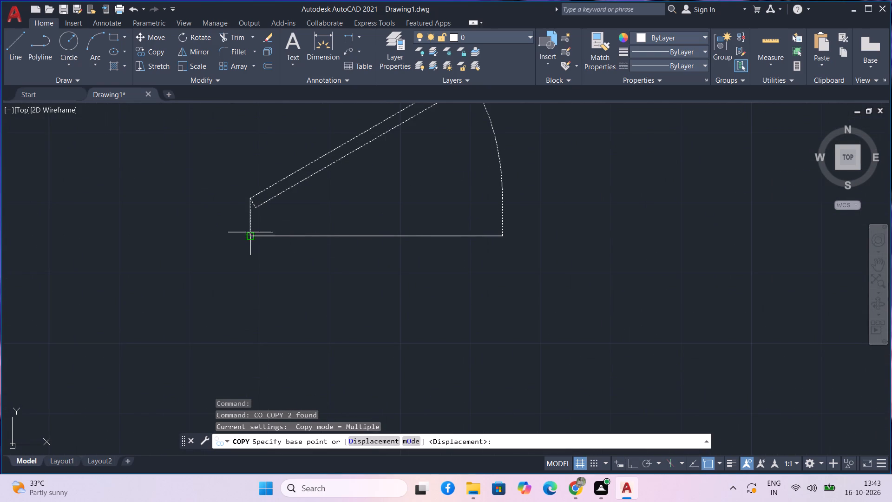
pyautogui.click(250, 232)
pyautogui.scroll(-4, 384, 225)
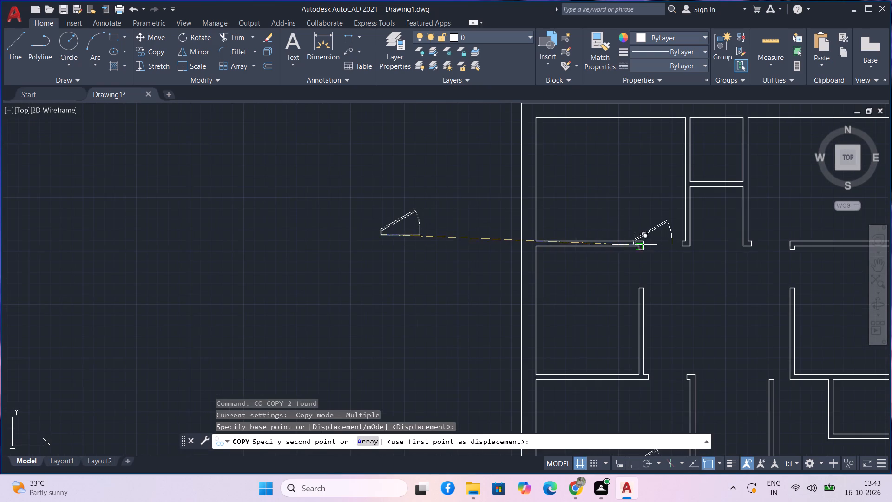
pyautogui.scroll(3, 639, 241)
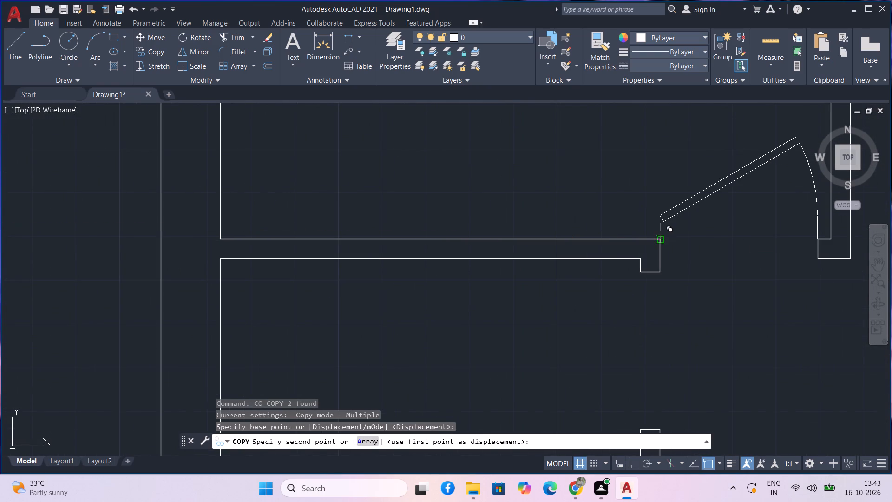
pyautogui.click(661, 242)
# Place another copy of the door at the wall end in the upper-right room's door opening.
pyautogui.scroll(-2, 670, 260)
pyautogui.moveTo(694, 288); pyautogui.dragTo(406, 254, button='middle')
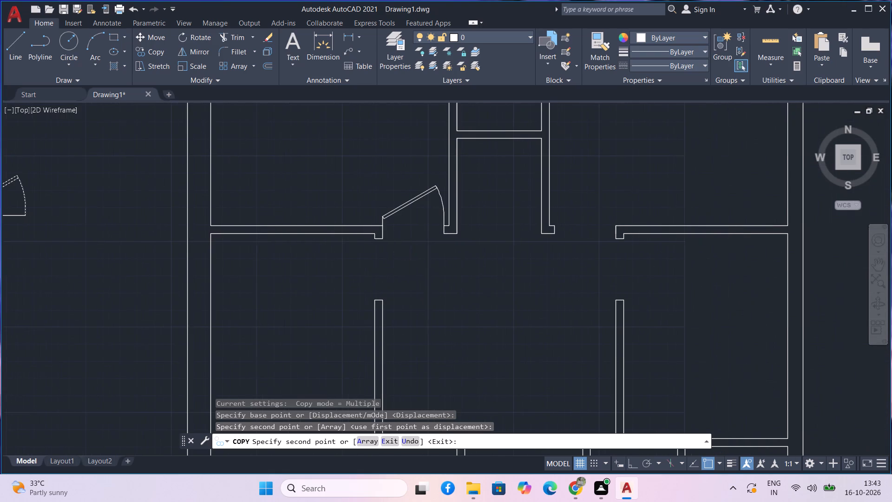
pyautogui.scroll(3, 557, 222)
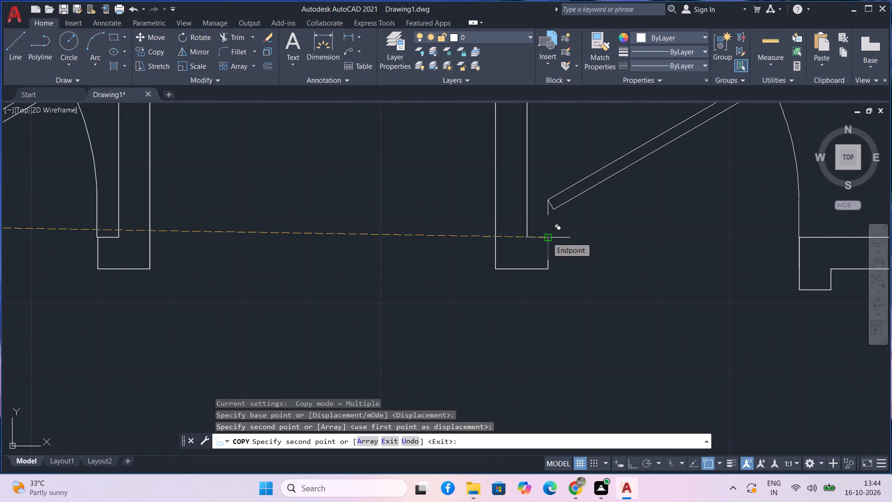
pyautogui.click(547, 237)
# Place a further door copy freely inside the middle room on the plan's right side.
pyautogui.scroll(-2, 547, 237)
pyautogui.scroll(-2, 551, 283)
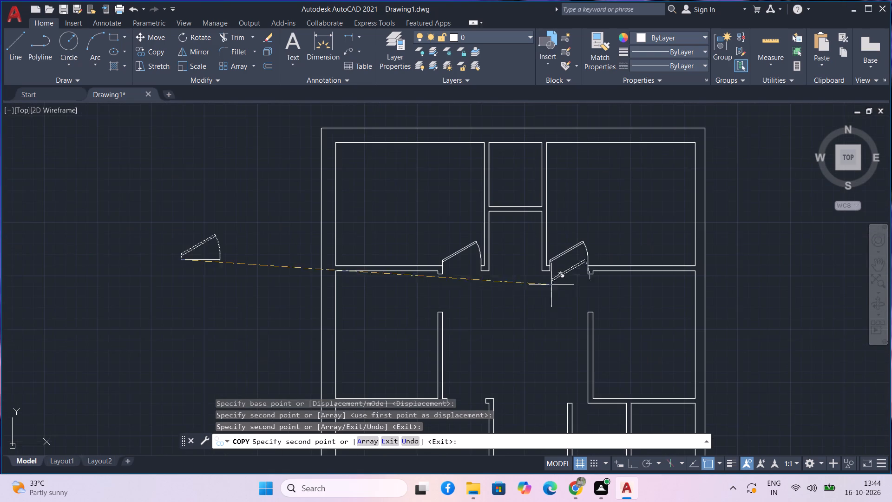
pyautogui.moveTo(552, 286); pyautogui.dragTo(575, 228, button='middle')
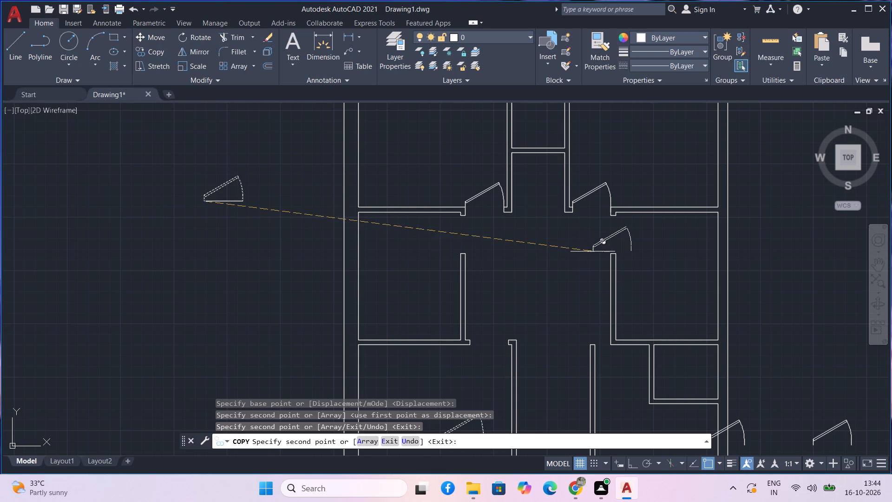
pyautogui.click(633, 277)
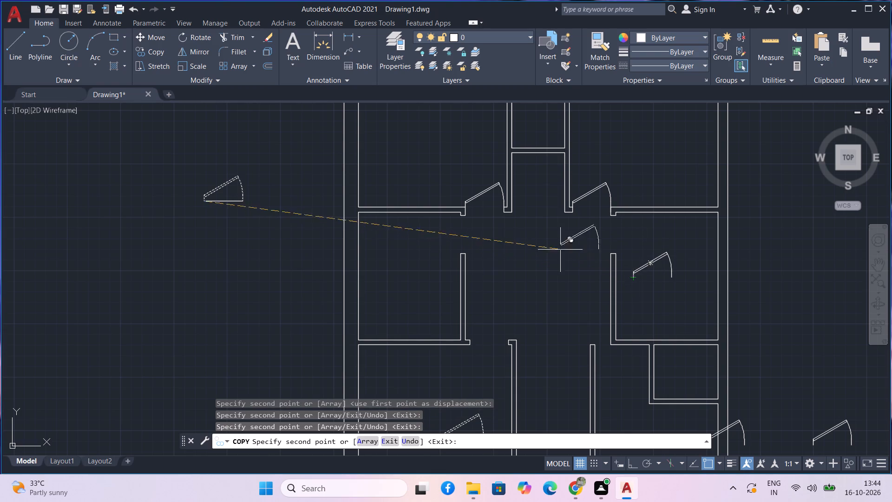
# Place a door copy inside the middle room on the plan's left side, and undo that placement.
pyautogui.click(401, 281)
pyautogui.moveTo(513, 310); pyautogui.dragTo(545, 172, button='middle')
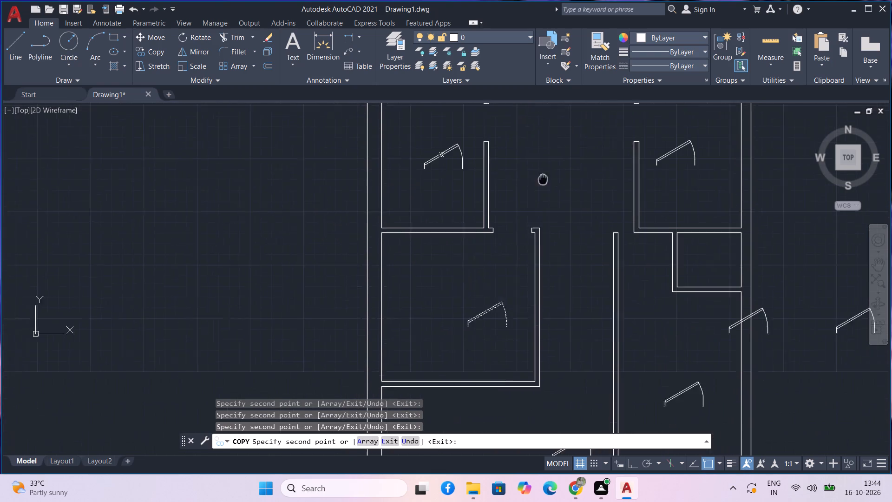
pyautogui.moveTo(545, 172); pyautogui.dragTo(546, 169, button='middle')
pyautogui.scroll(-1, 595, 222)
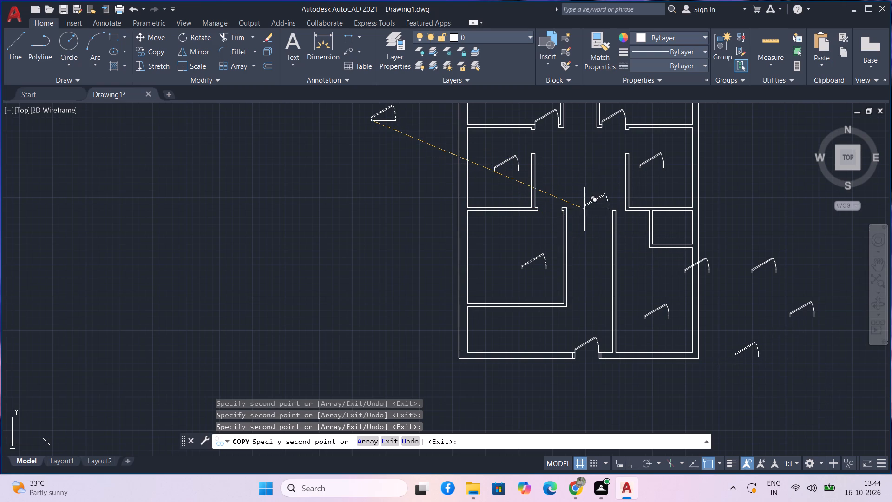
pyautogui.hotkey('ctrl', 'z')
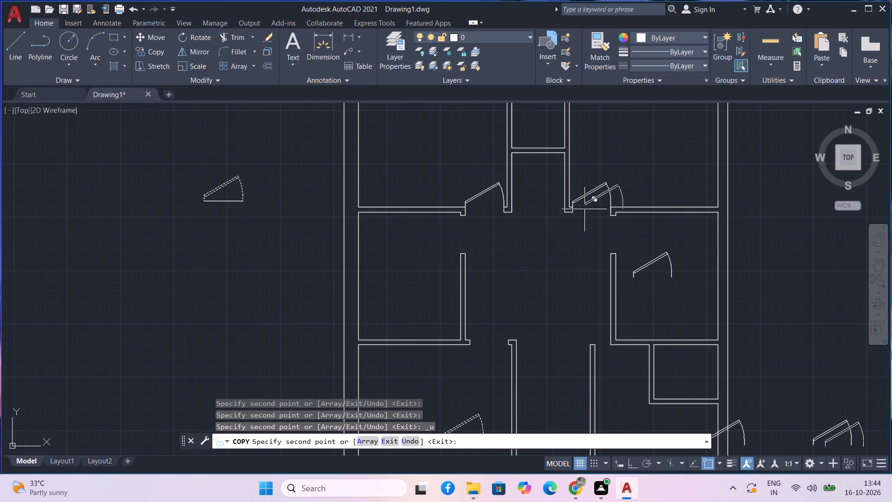
# Undo the door copies placed in the two upper rooms' openings and the middle-right room, and abandon the copy.
pyautogui.keyDown('ctrl'); pyautogui.scroll(-3, 584, 209); pyautogui.keyUp('ctrl')
pyautogui.hotkey('ctrl', 'z')
pyautogui.hotkey('ctrl', 'z')
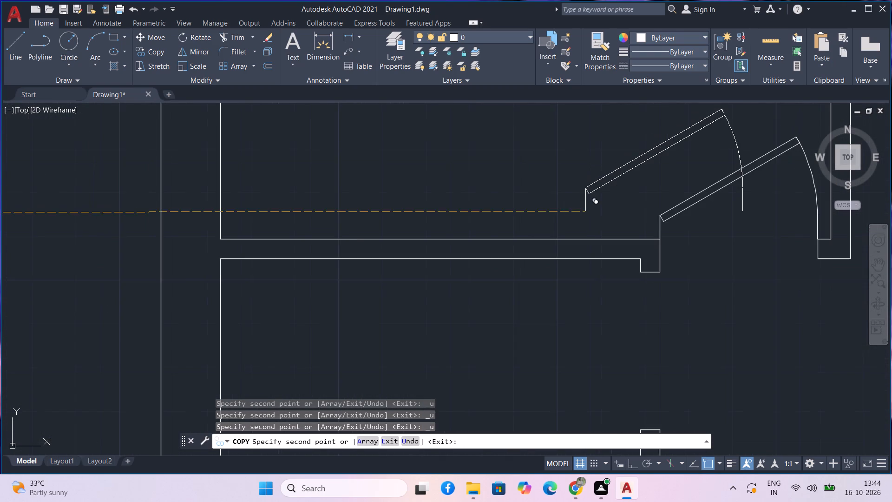
pyautogui.keyDown('ctrl'); pyautogui.scroll(-4, 585, 211); pyautogui.keyUp('ctrl')
pyautogui.hotkey('ctrl', 'z')
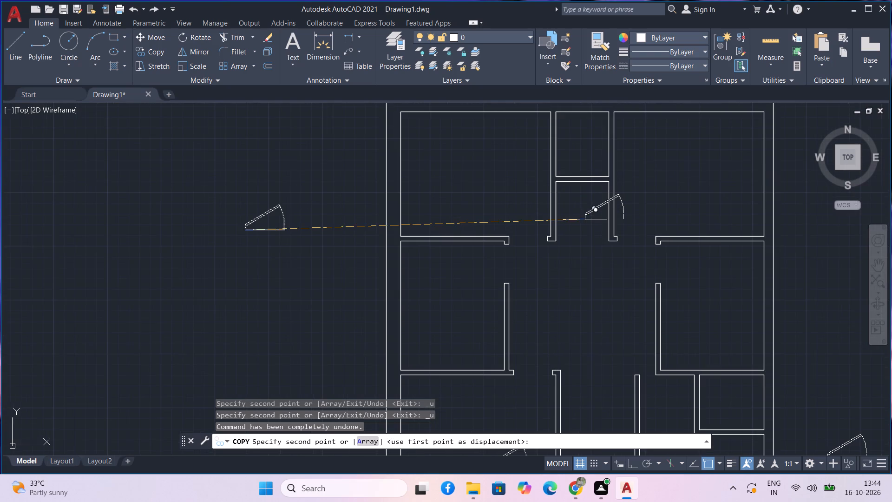
pyautogui.keyDown('ctrl'); pyautogui.scroll(-2, 585, 219); pyautogui.keyUp('ctrl')
pyautogui.hotkey('ctrl', 'z')
pyautogui.hotkey('ctrl', 'z')
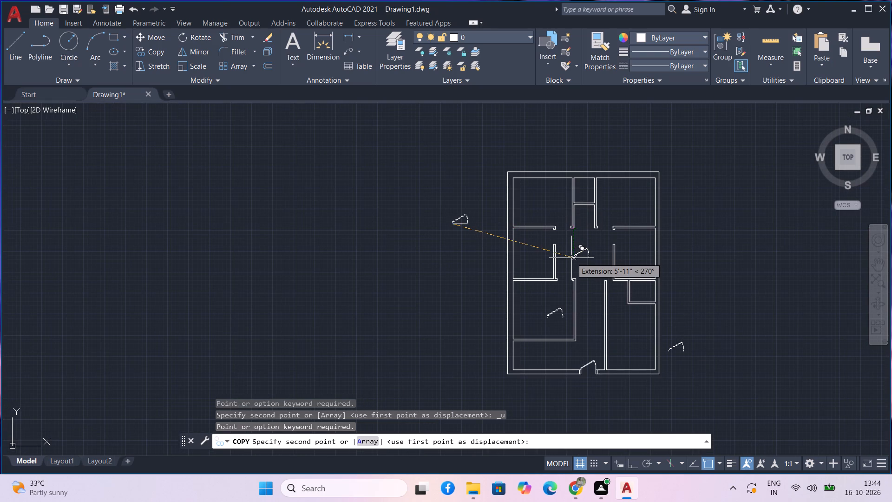
pyautogui.hotkey('ctrl', 'z')
pyautogui.hotkey('ctrl', 's')
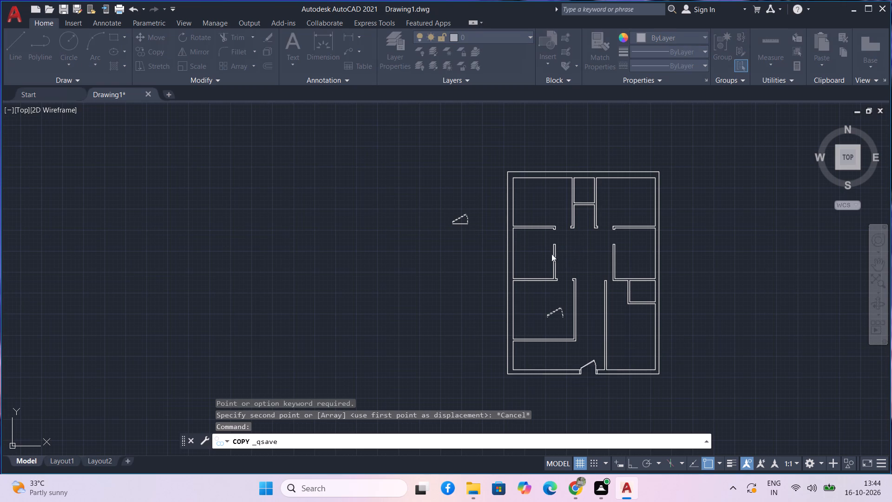
pyautogui.click(636, 98)
# Copy only the door outside the plan, from its lower-left corner, to the wall end at the opening below the middle-left room.
pyautogui.scroll(2, 445, 234)
pyautogui.scroll(3, 487, 195)
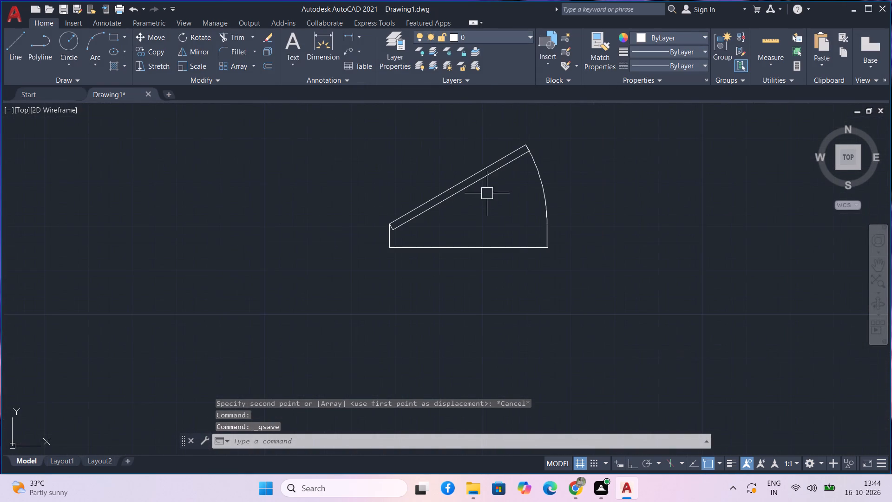
pyautogui.moveTo(486, 204); pyautogui.dragTo(479, 185)
pyautogui.click(452, 159)
pyautogui.press('c')
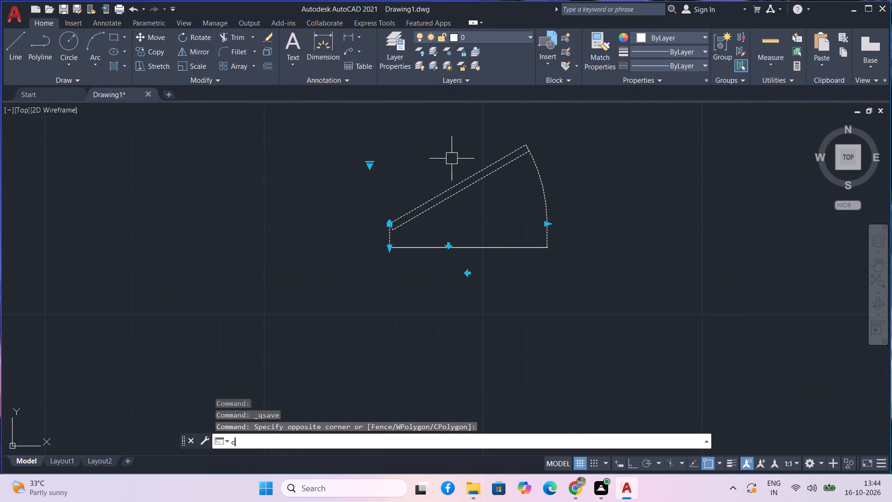
pyautogui.write('o')
pyautogui.press('space')
pyautogui.scroll(3, 407, 209)
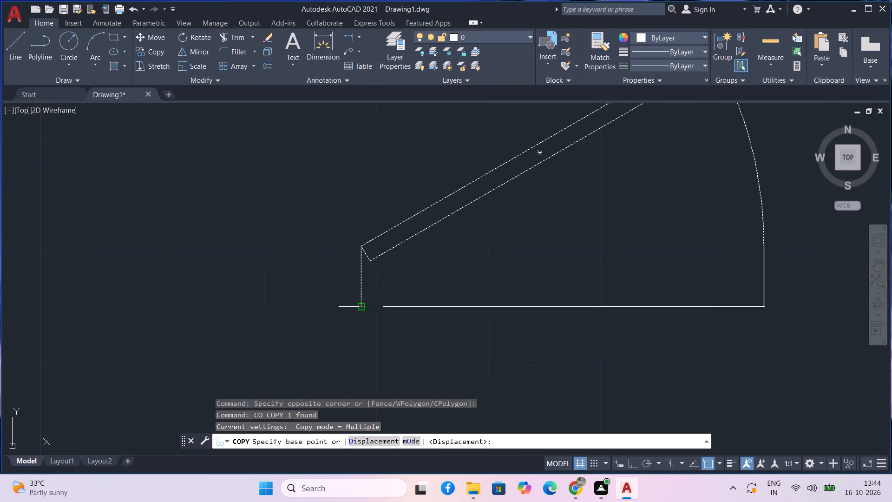
pyautogui.click(363, 304)
pyautogui.scroll(-4, 415, 287)
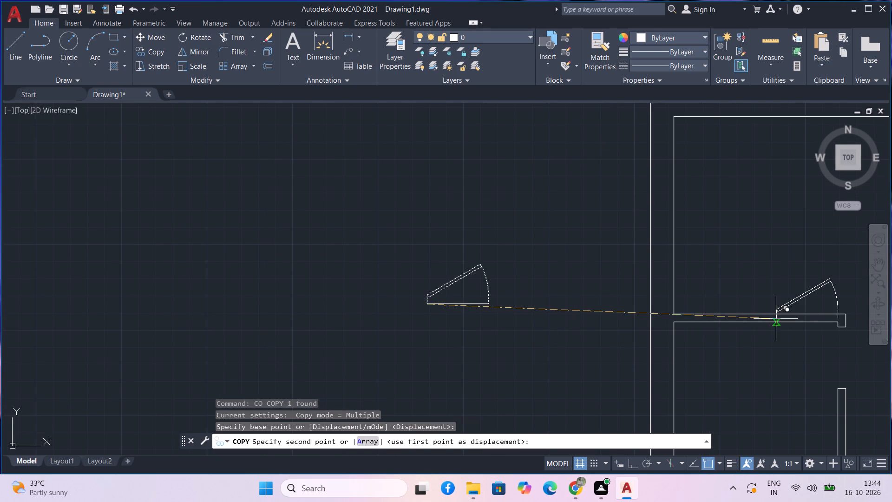
pyautogui.scroll(-1, 766, 370)
pyautogui.moveTo(742, 347); pyautogui.dragTo(460, 138, button='middle')
pyautogui.scroll(-1, 453, 141)
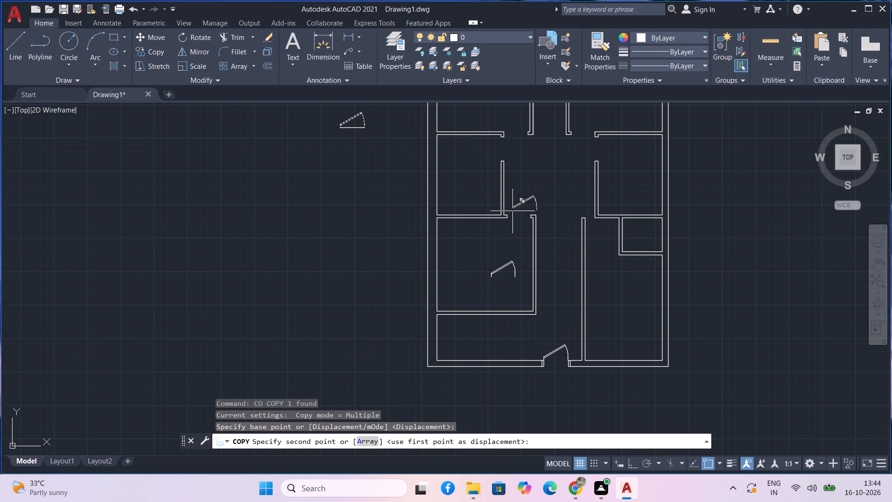
pyautogui.scroll(3, 510, 213)
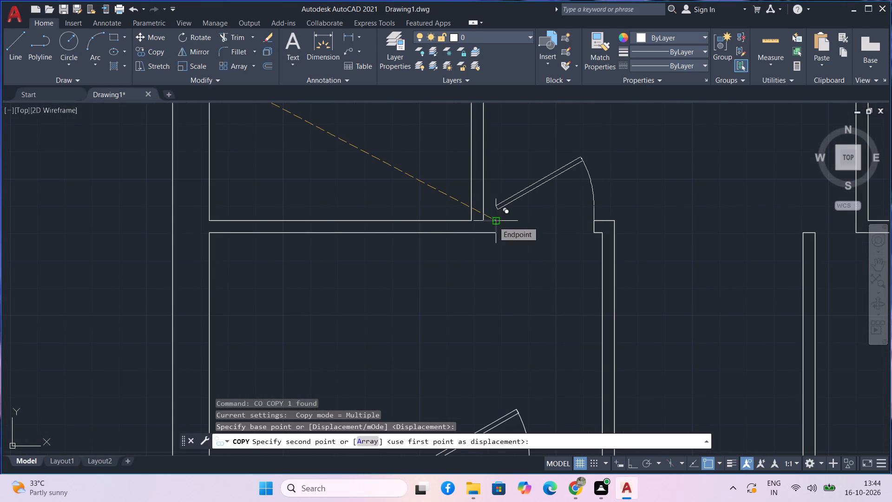
pyautogui.click(493, 221)
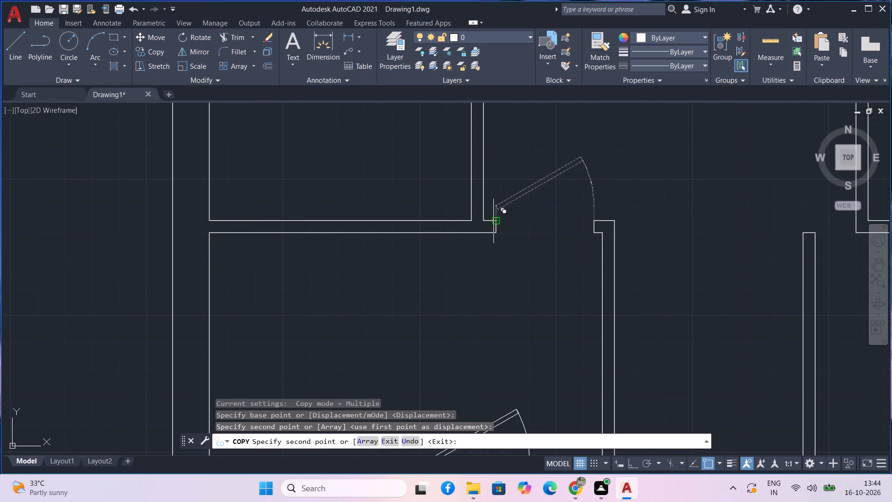
# Place another door copy at the wall end in the upper-left room's door opening.
pyautogui.scroll(-3, 493, 221)
pyautogui.moveTo(550, 190); pyautogui.dragTo(552, 239, button='middle')
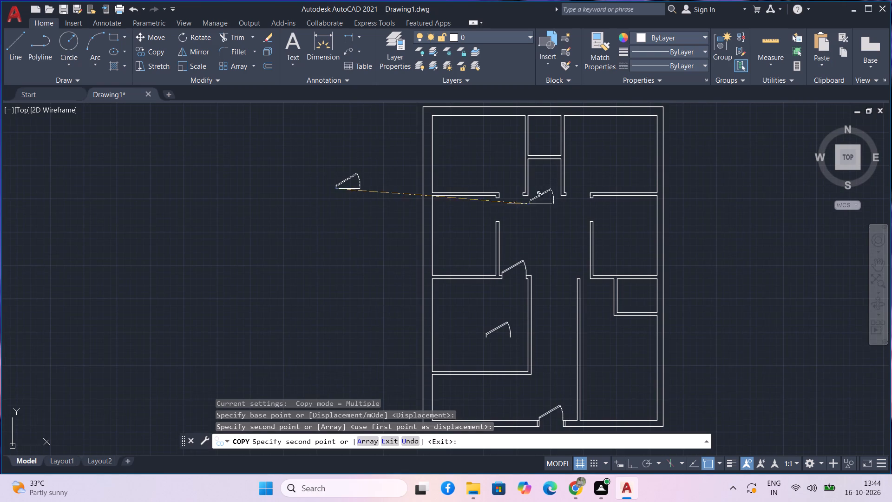
pyautogui.scroll(3, 503, 187)
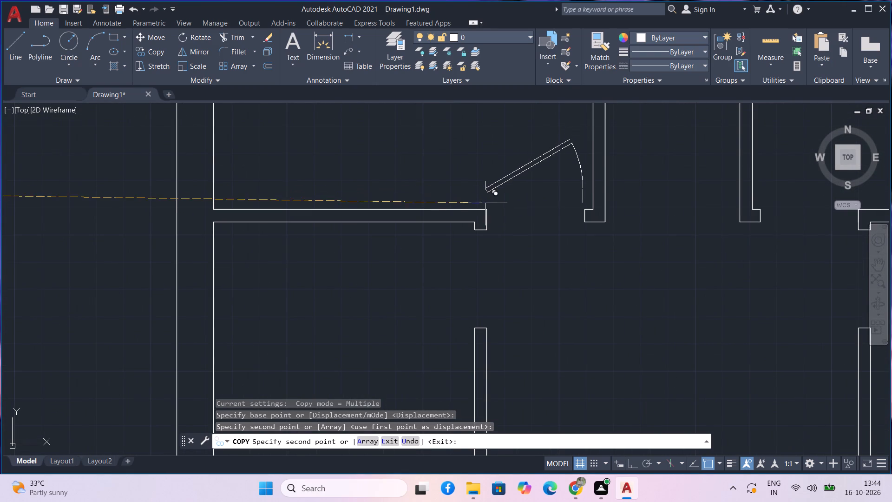
pyautogui.click(485, 208)
# Place a door copy at the wall end in the upper-right room's door opening.
pyautogui.scroll(-1, 532, 211)
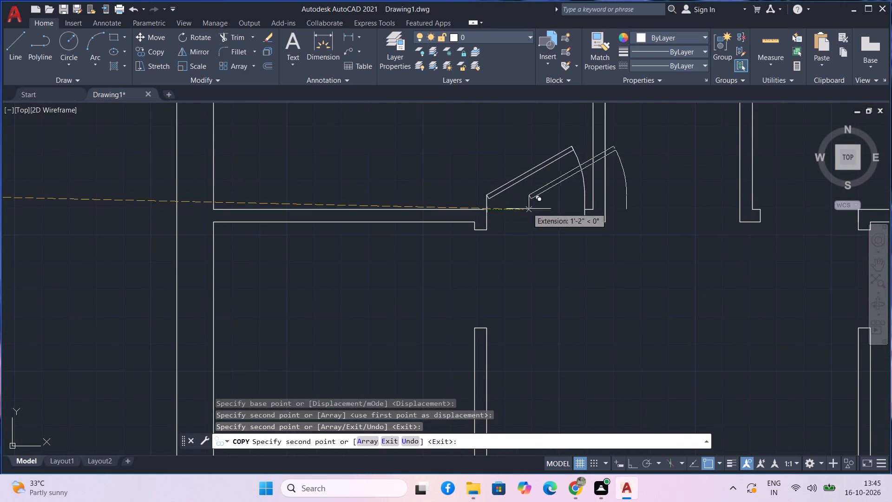
pyautogui.scroll(-1, 537, 215)
pyautogui.moveTo(576, 237); pyautogui.dragTo(357, 224, button='middle')
pyautogui.scroll(2, 412, 190)
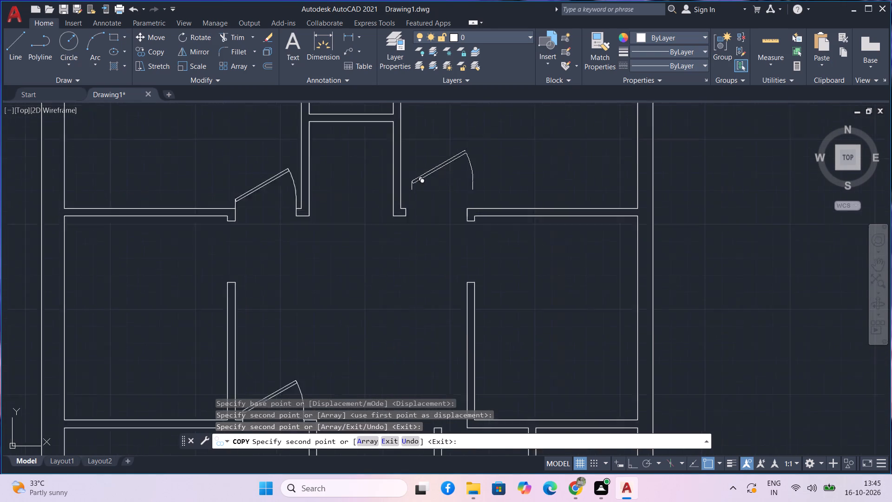
pyautogui.scroll(2, 412, 201)
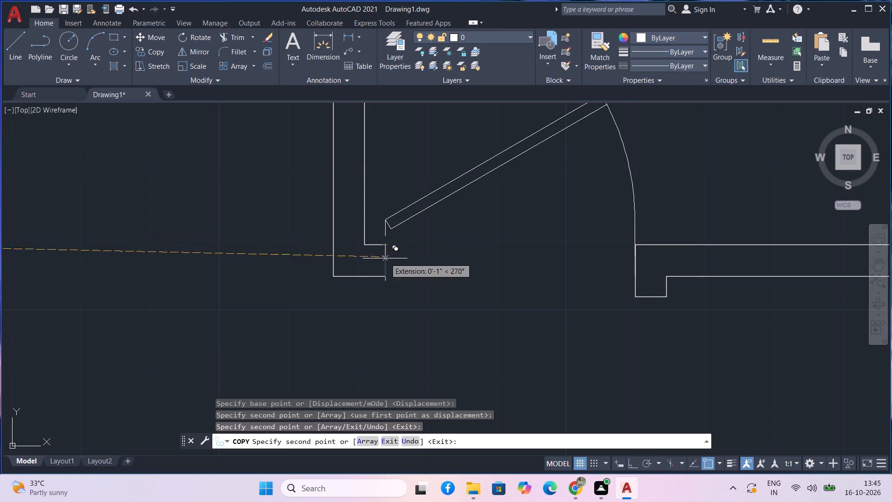
pyautogui.click(385, 248)
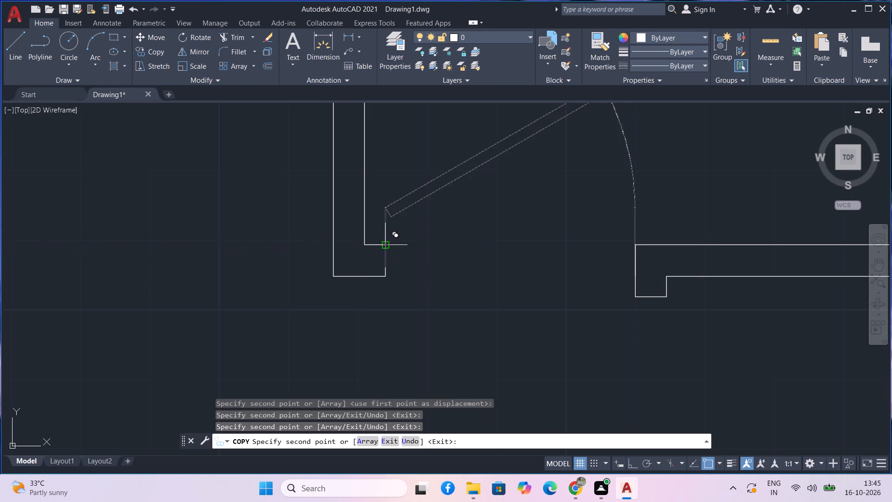
# Place one door copy freely inside the middle-left room and one inside the middle-right room, and finish copying.
pyautogui.scroll(-2, 391, 250)
pyautogui.scroll(-2, 440, 265)
pyautogui.moveTo(426, 277); pyautogui.dragTo(494, 216, button='middle')
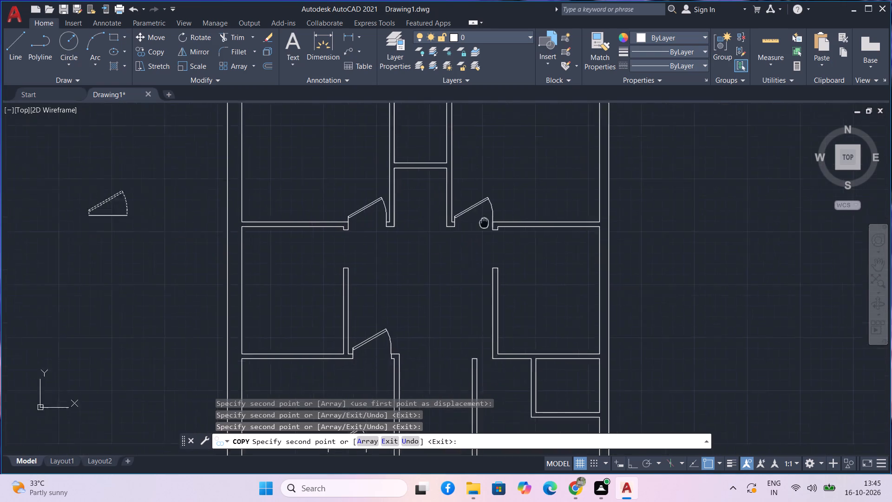
pyautogui.moveTo(494, 216); pyautogui.dragTo(540, 194, button='middle')
pyautogui.scroll(-1, 531, 222)
pyautogui.moveTo(528, 223); pyautogui.dragTo(533, 192, button='middle')
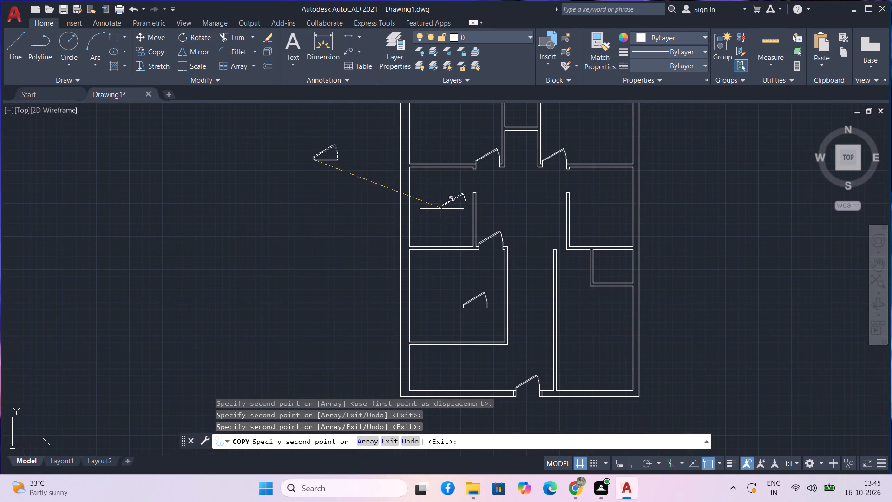
pyautogui.click(442, 209)
pyautogui.click(583, 216)
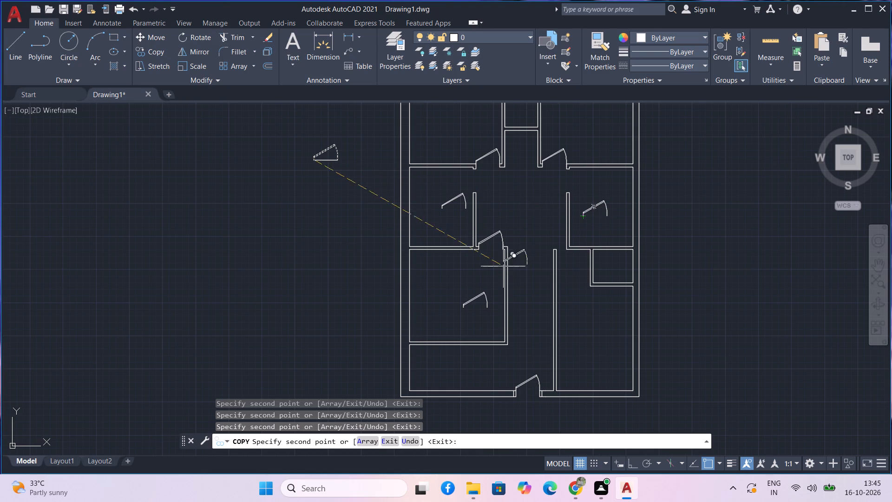
pyautogui.press('F2')
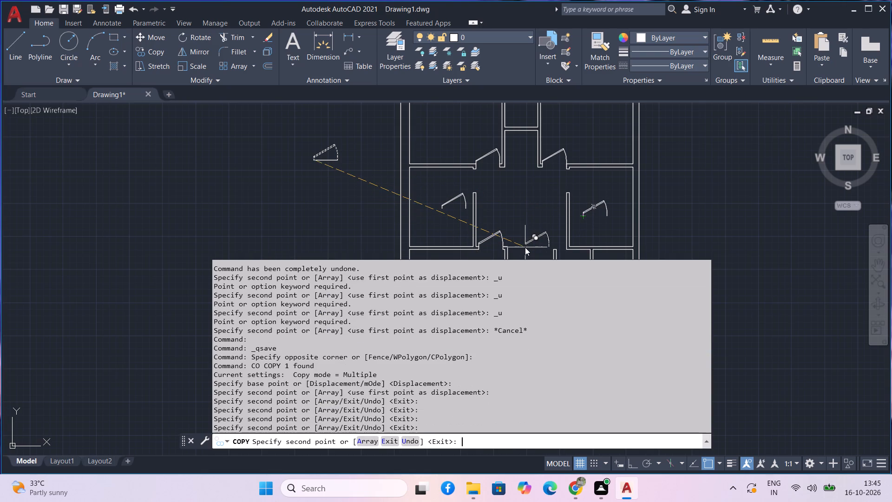
pyautogui.press('Escape')
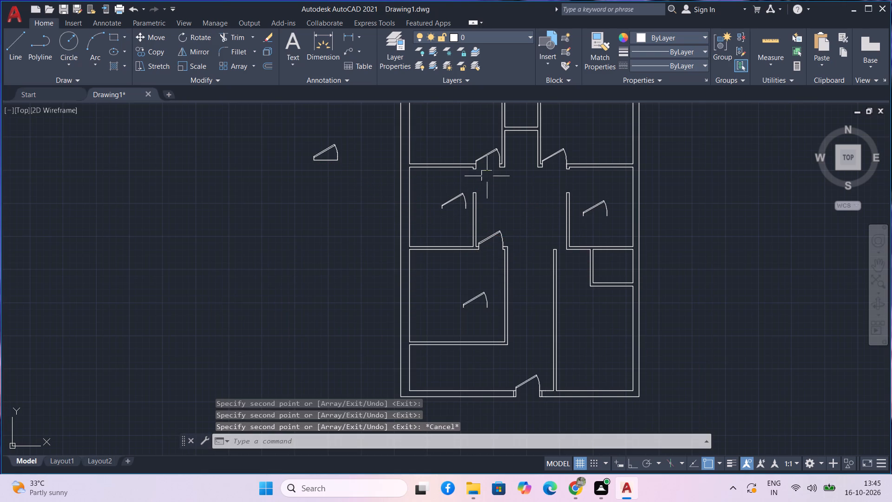
# Flip the upper-left room's door so it hinges on the opposite jamb, and set it to Open 90º.
pyautogui.scroll(2, 480, 155)
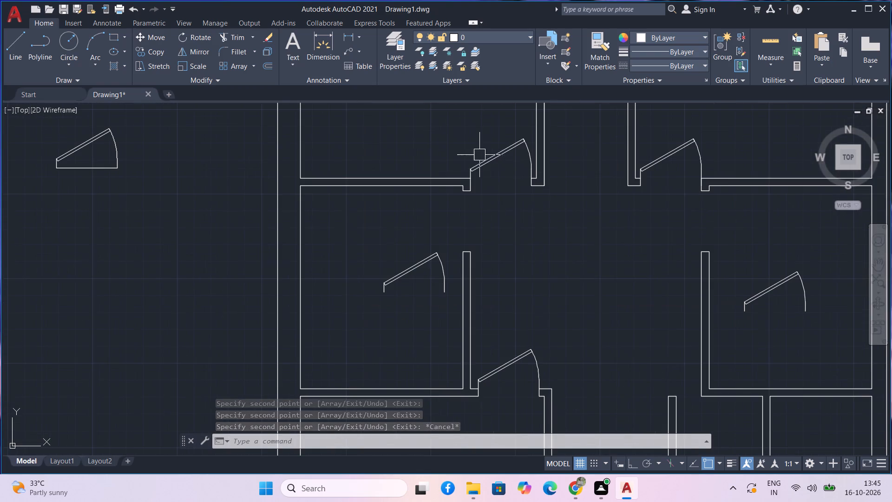
pyautogui.moveTo(503, 175); pyautogui.dragTo(497, 245, button='middle')
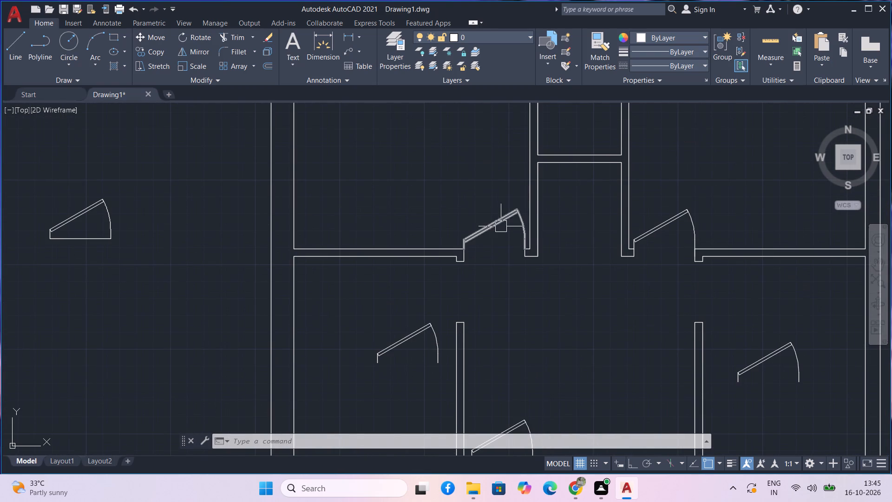
pyautogui.scroll(3, 497, 223)
pyautogui.click(493, 223)
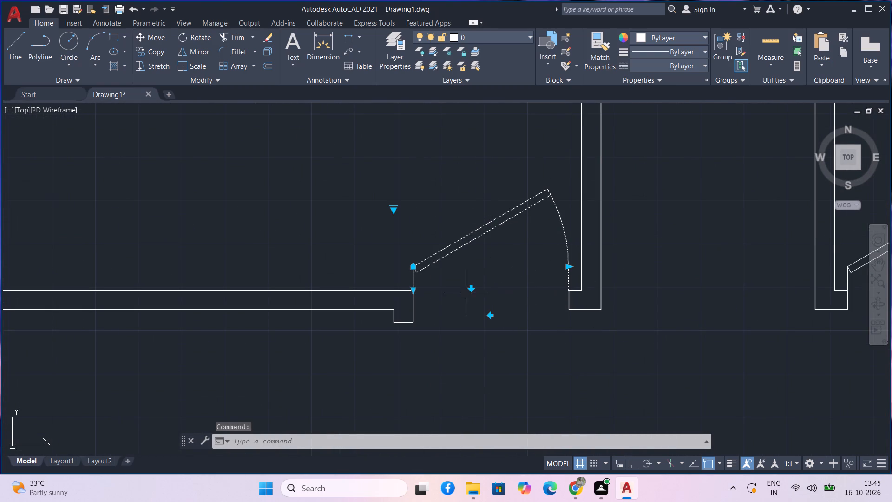
pyautogui.click(491, 316)
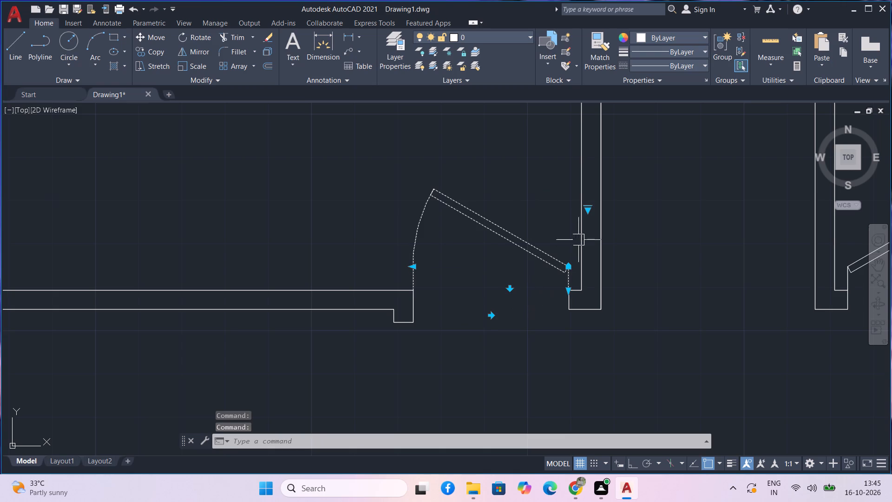
pyautogui.scroll(2, 586, 214)
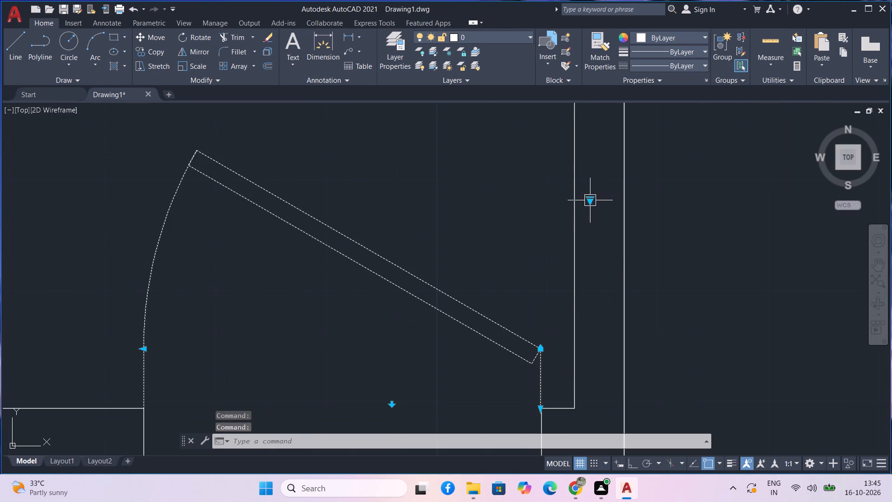
pyautogui.click(588, 200)
pyautogui.click(610, 242)
pyautogui.scroll(-3, 587, 257)
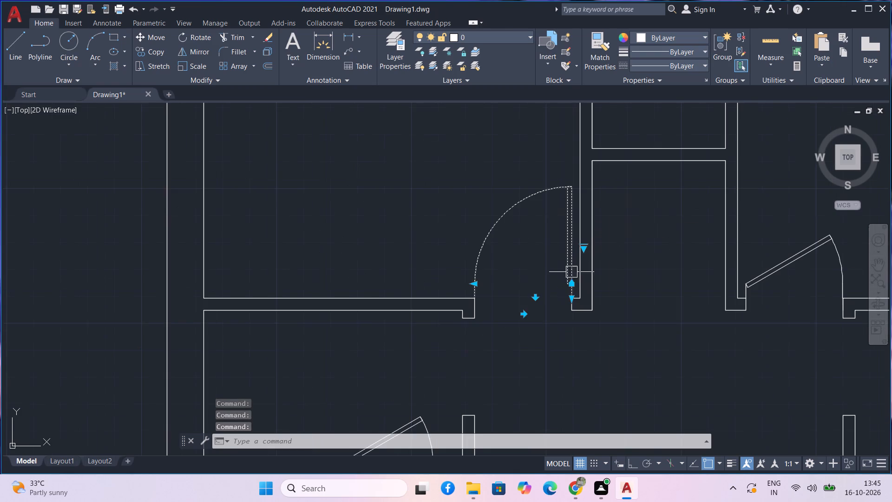
# Set the upper-right room's door to Open 90º.
pyautogui.scroll(-1, 636, 274)
pyautogui.moveTo(654, 278); pyautogui.dragTo(483, 274, button='middle')
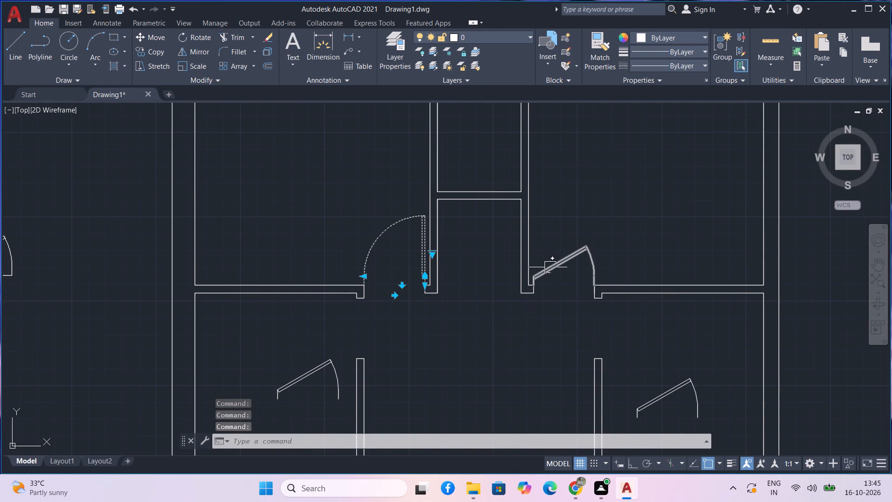
pyautogui.click(563, 260)
pyautogui.scroll(3, 543, 260)
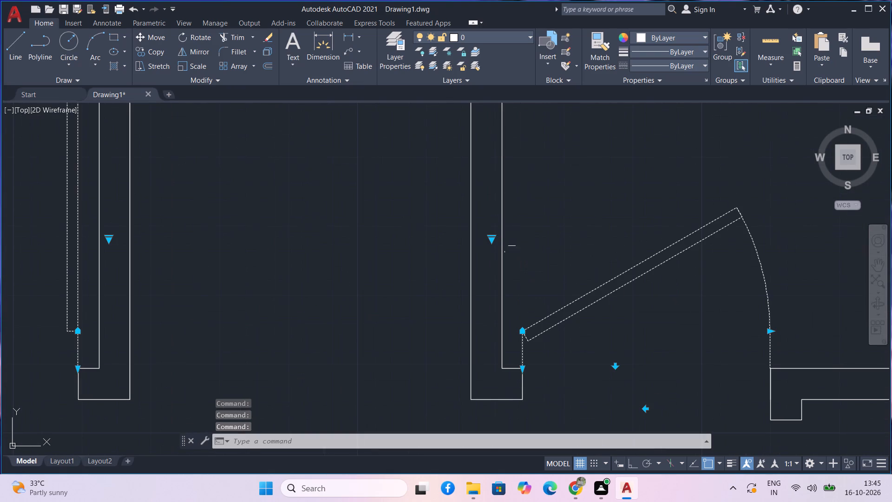
pyautogui.click(490, 238)
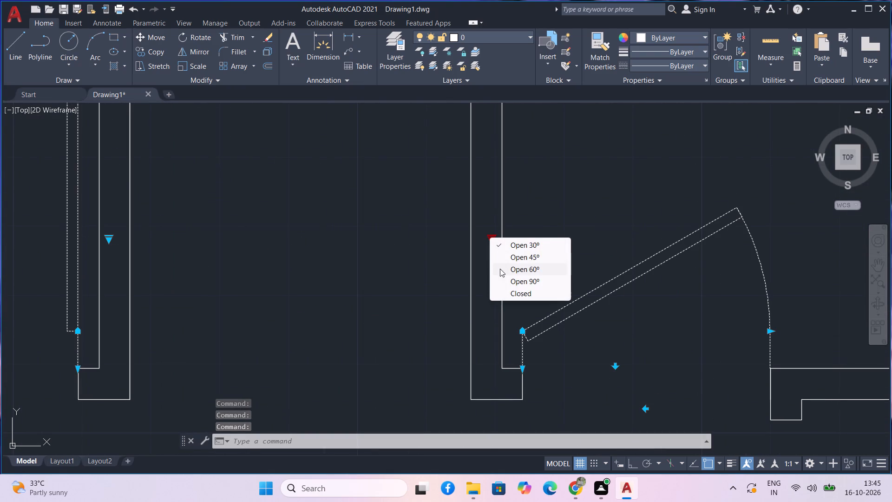
pyautogui.click(509, 277)
# Flip the door of the room below the middle-left room so it swings into the room and hinges on the opposite jamb.
pyautogui.scroll(-3, 532, 277)
pyautogui.scroll(-2, 561, 311)
pyautogui.moveTo(562, 328); pyautogui.dragTo(564, 313, button='middle')
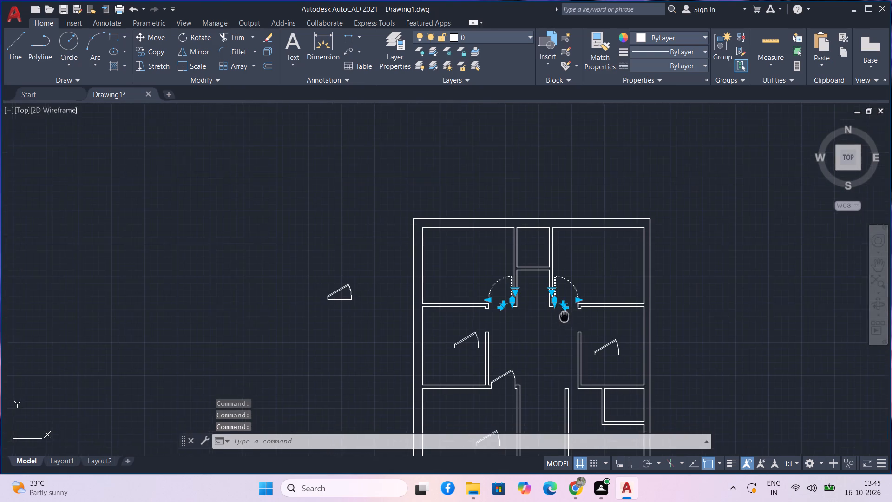
pyautogui.moveTo(564, 313); pyautogui.dragTo(573, 282, button='middle')
pyautogui.moveTo(529, 347); pyautogui.dragTo(531, 197, button='middle')
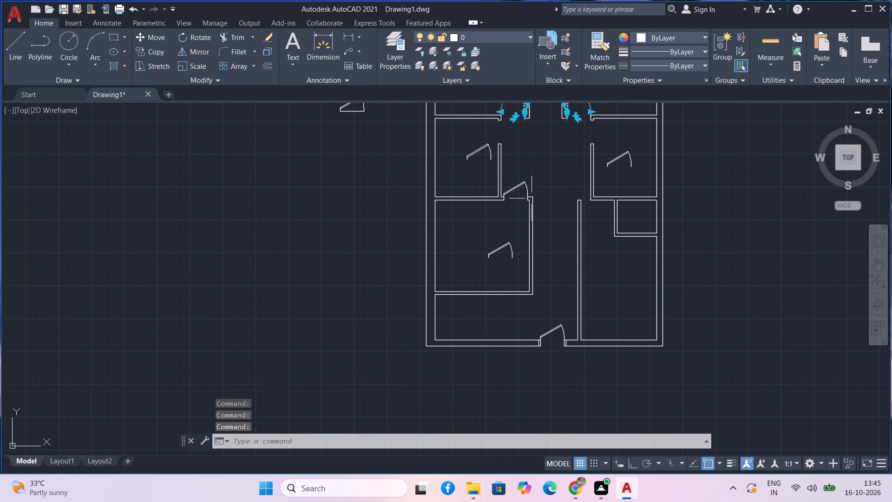
pyautogui.scroll(6, 514, 189)
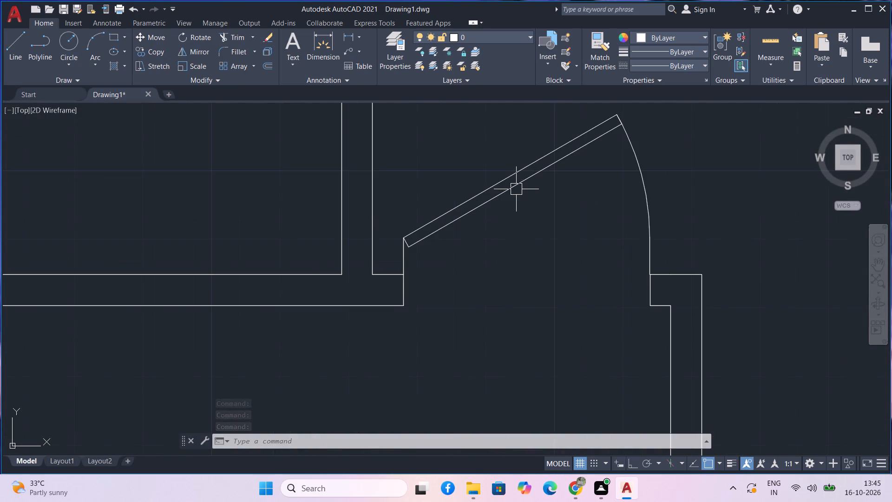
pyautogui.click(514, 183)
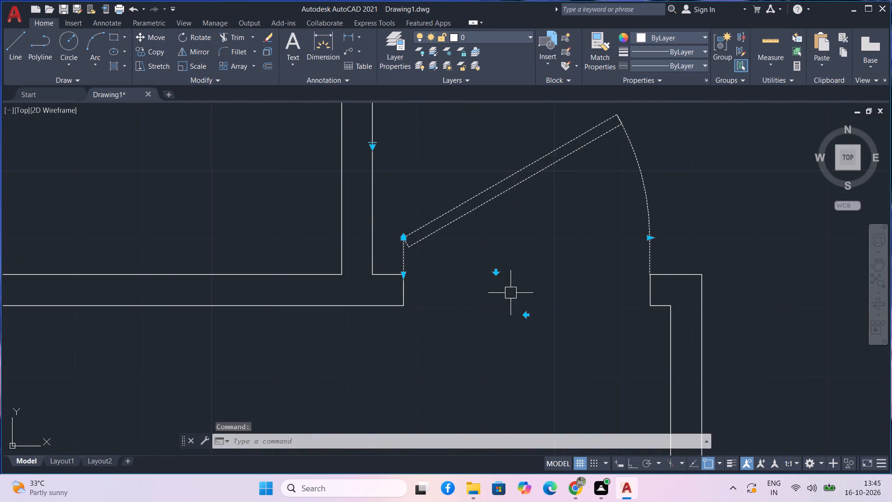
pyautogui.click(498, 271)
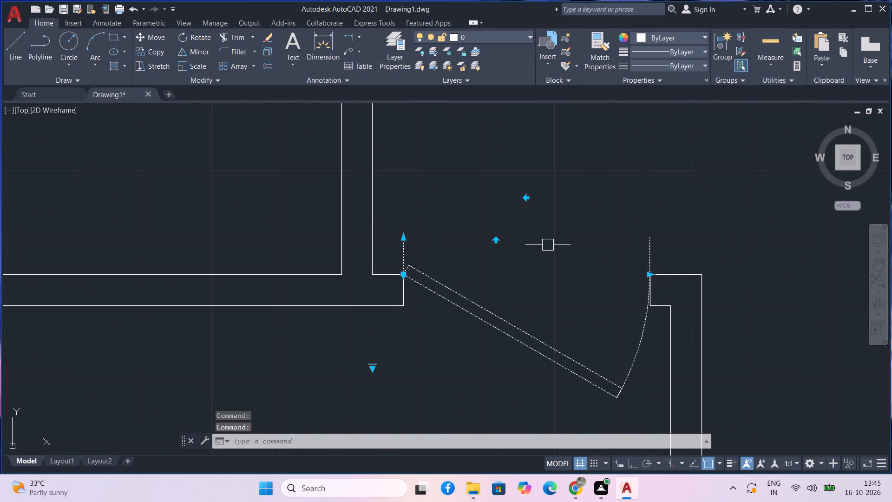
pyautogui.click(525, 198)
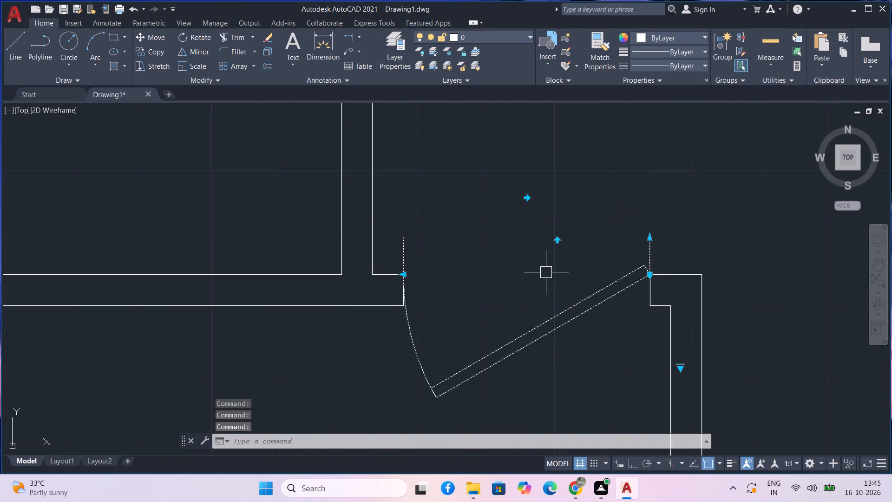
# Set the flipped door of the room below the middle-left room to Open 90º.
pyautogui.click(679, 370)
pyautogui.click(679, 372)
pyautogui.click(680, 368)
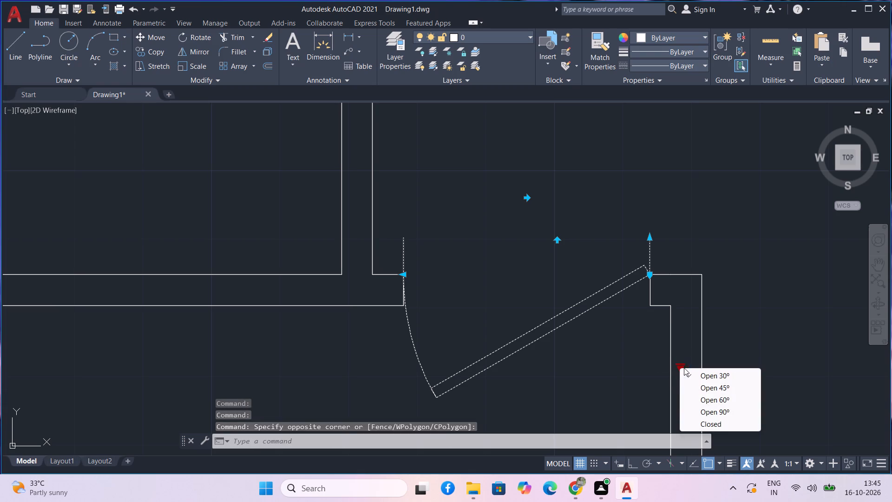
pyautogui.click(708, 410)
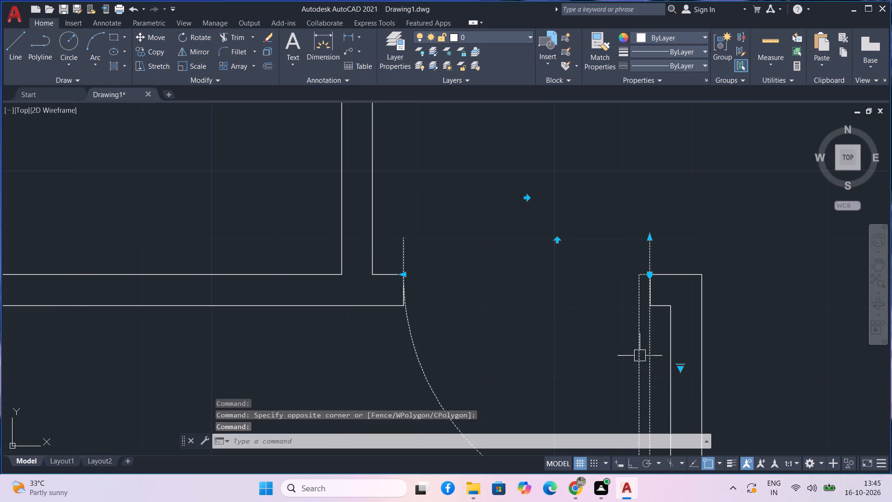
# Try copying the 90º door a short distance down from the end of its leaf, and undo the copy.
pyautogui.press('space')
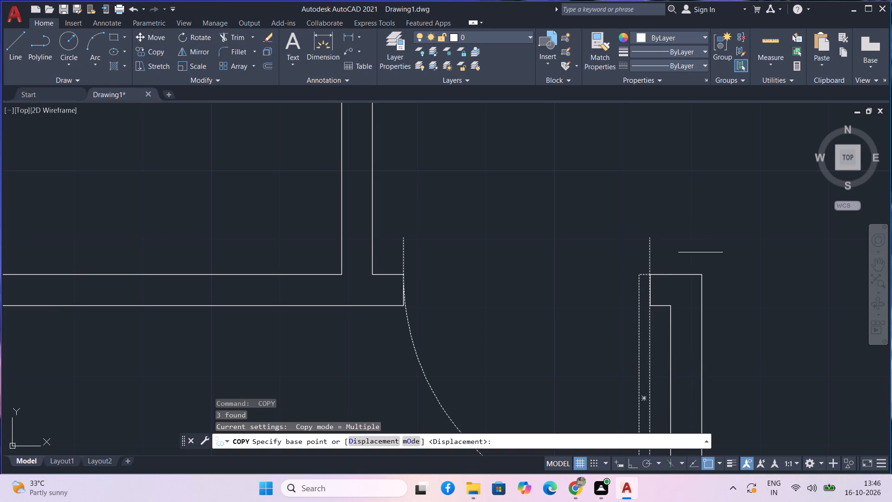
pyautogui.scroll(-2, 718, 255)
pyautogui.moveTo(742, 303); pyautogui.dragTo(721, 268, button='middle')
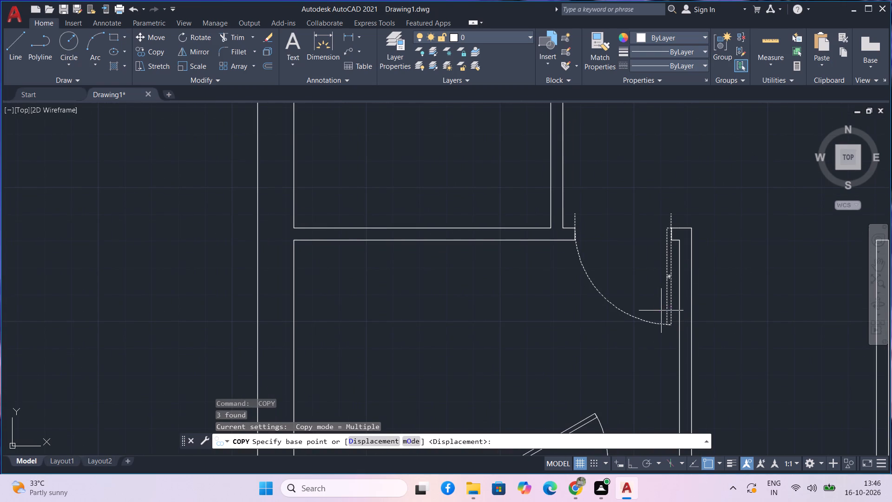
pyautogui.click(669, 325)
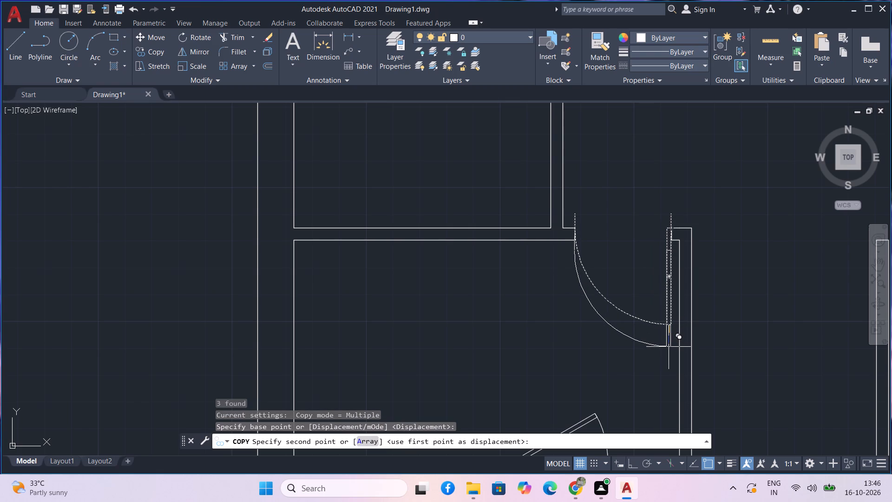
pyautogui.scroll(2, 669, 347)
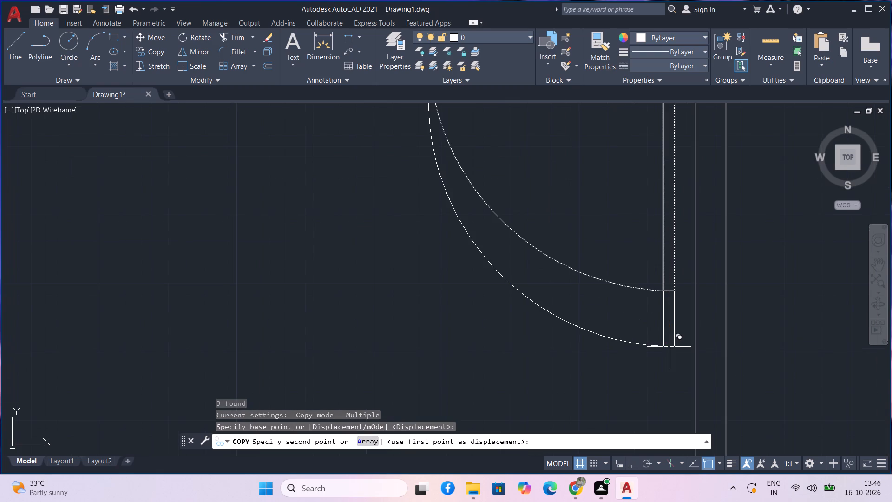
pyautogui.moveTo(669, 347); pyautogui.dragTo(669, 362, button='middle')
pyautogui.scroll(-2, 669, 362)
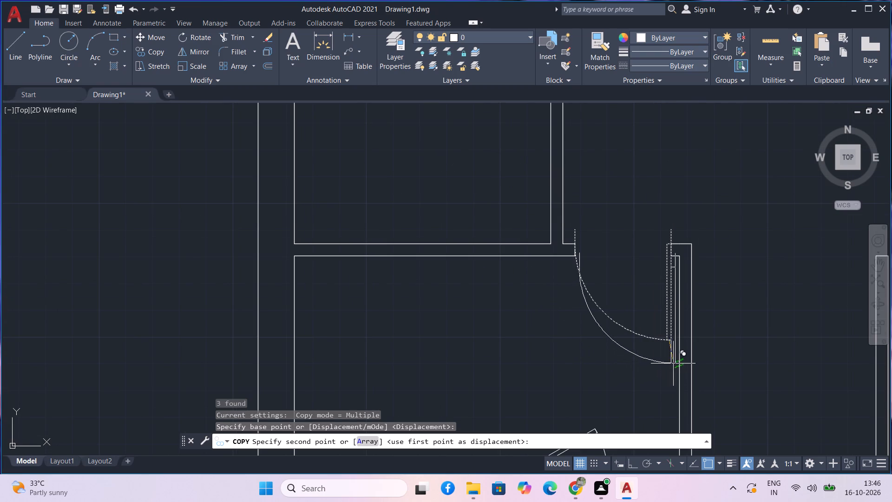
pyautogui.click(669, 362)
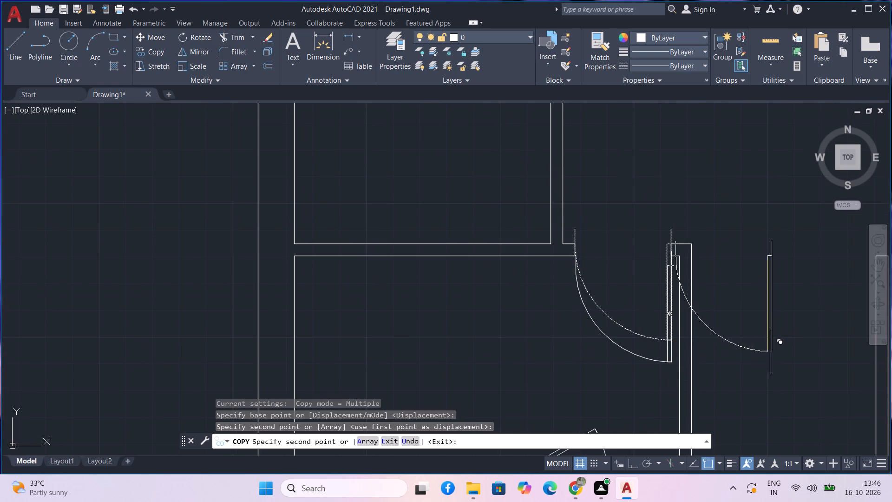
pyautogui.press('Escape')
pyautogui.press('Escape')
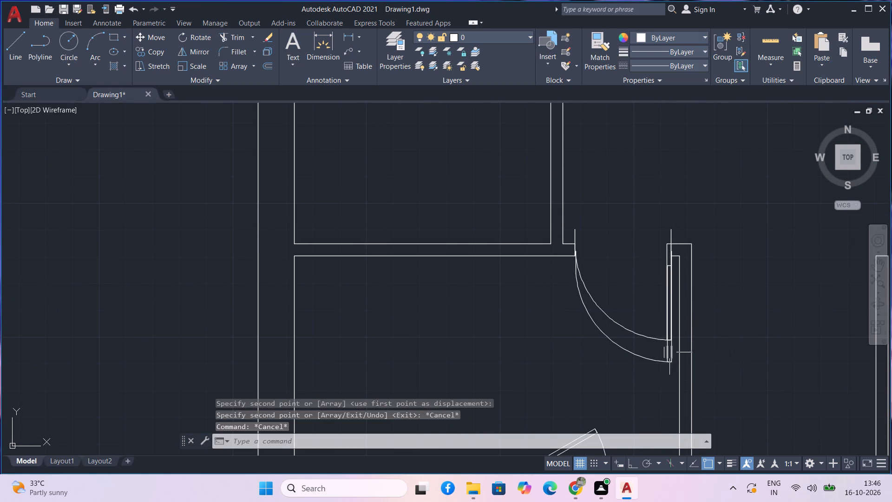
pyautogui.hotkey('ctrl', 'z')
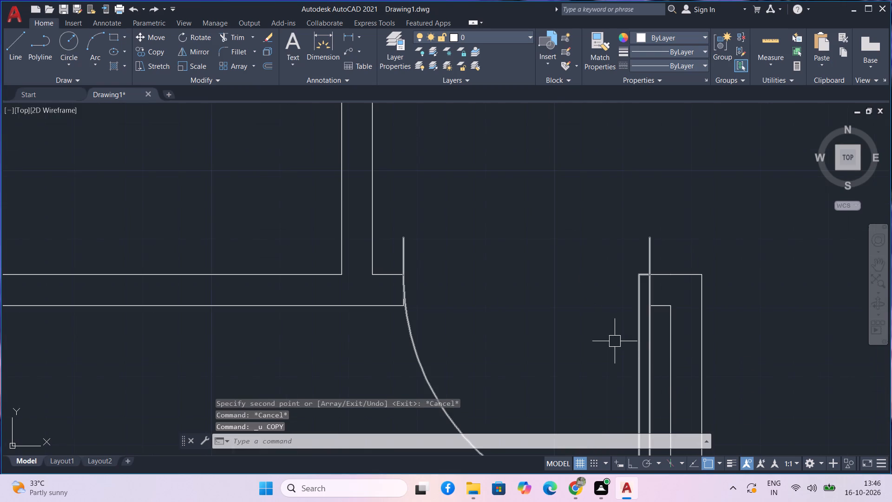
# Move the 90º door by its hinge-side jamb's upper end onto the room-side corner of the adjoining wall end.
pyautogui.scroll(-1, 609, 331)
pyautogui.moveTo(590, 357); pyautogui.dragTo(555, 350)
pyautogui.click(445, 366)
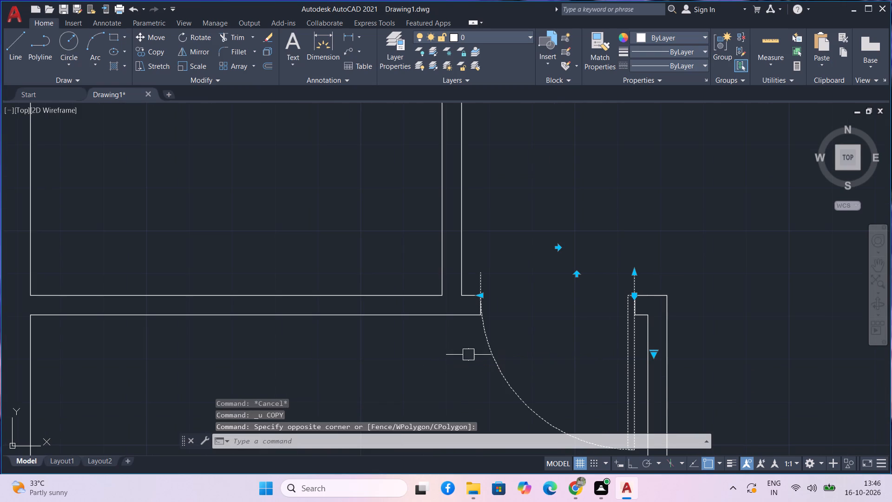
pyautogui.press('m')
pyautogui.press('space')
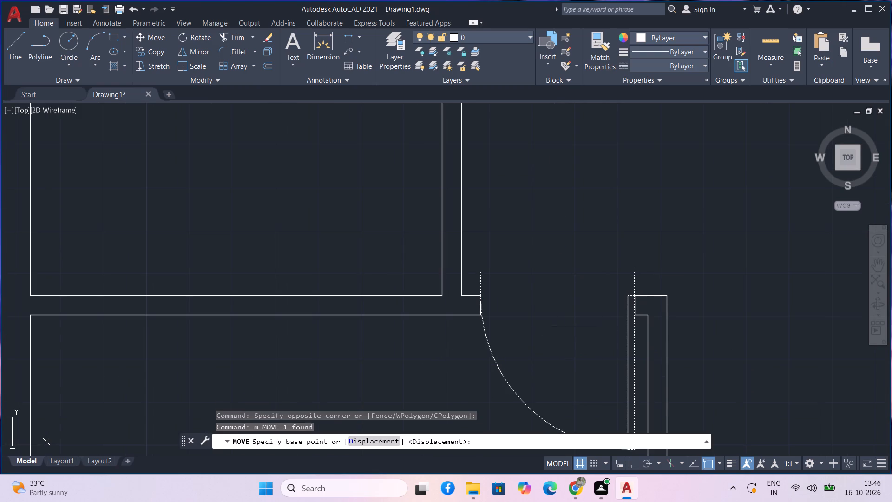
pyautogui.scroll(3, 647, 279)
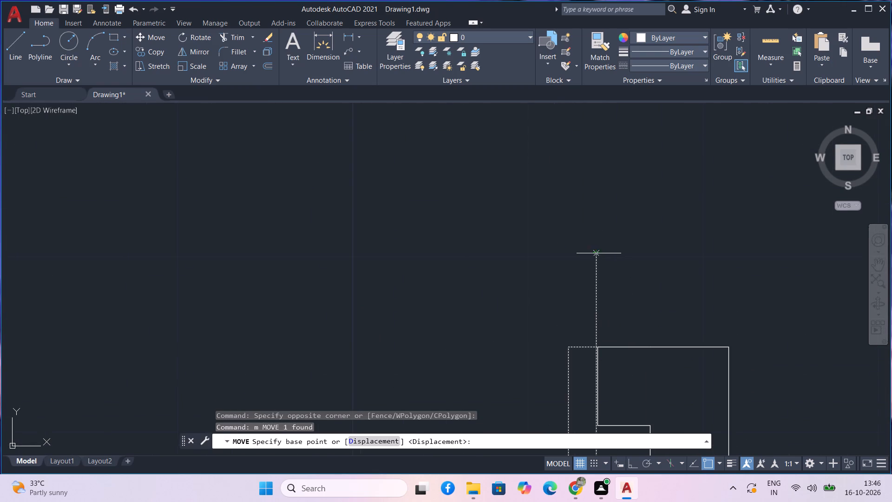
pyautogui.click(597, 254)
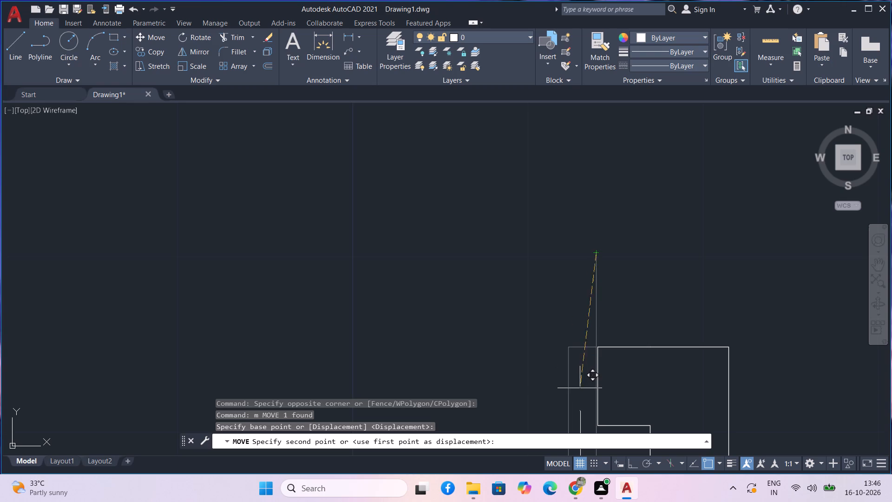
pyautogui.moveTo(550, 388); pyautogui.dragTo(590, 264, button='middle')
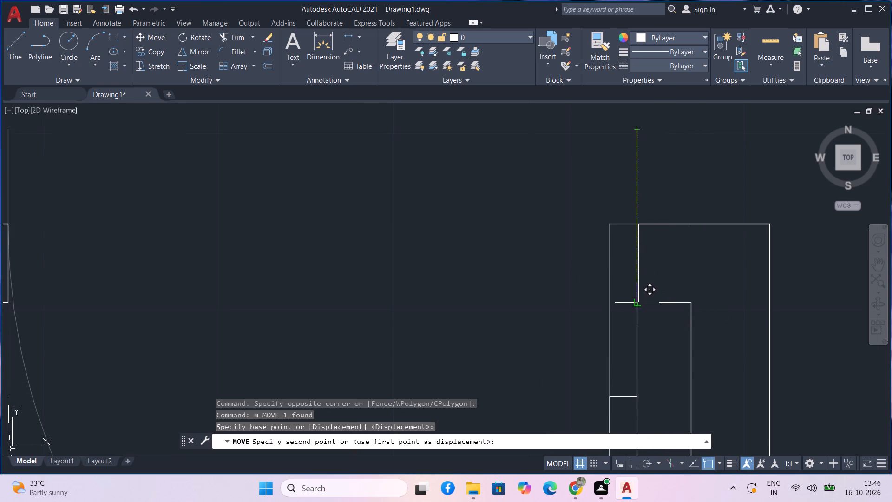
pyautogui.scroll(-1, 636, 304)
pyautogui.click(636, 304)
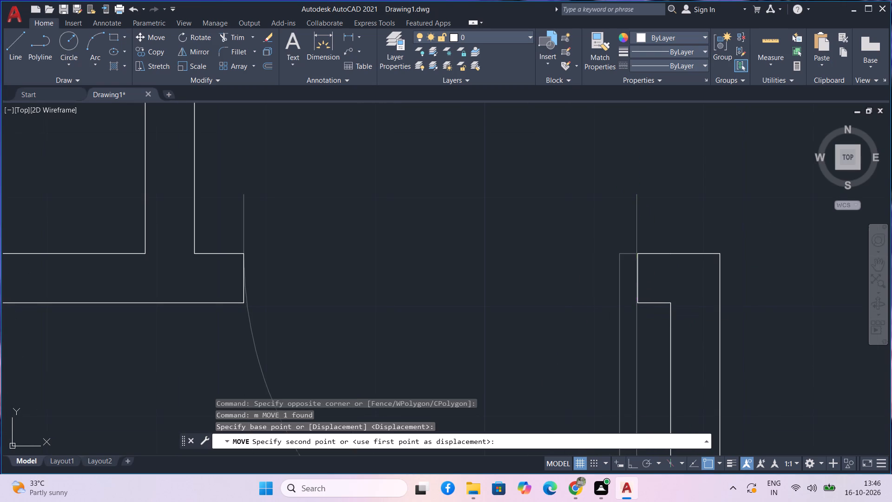
# Delete the spare door copy inside the room below the middle-left room.
pyautogui.scroll(-1, 746, 301)
pyautogui.scroll(-1, 760, 349)
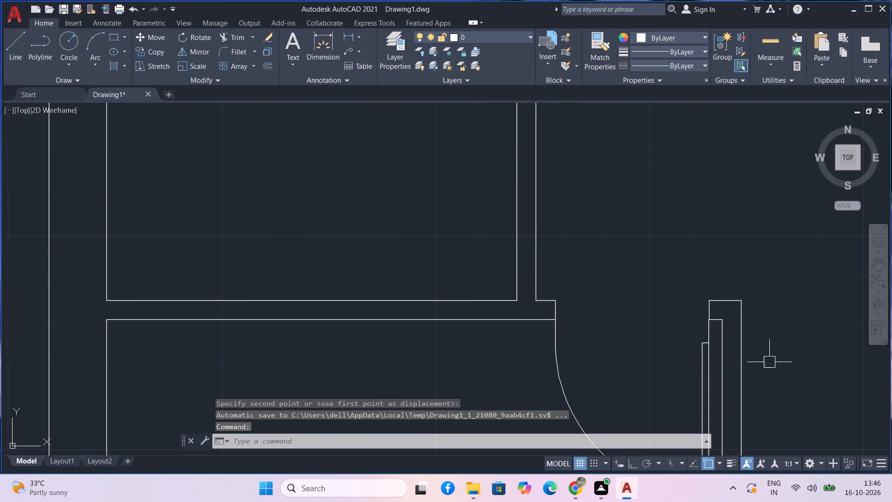
pyautogui.moveTo(775, 368); pyautogui.dragTo(729, 296, button='middle')
pyautogui.scroll(-3, 719, 298)
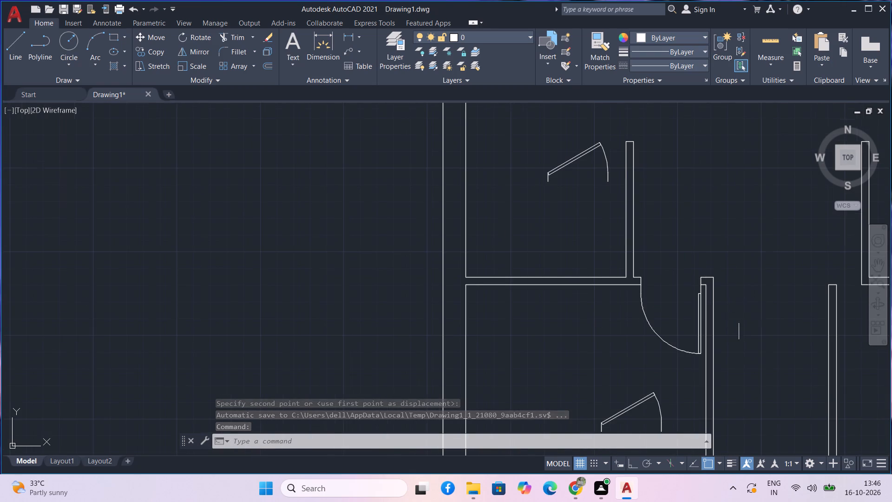
pyautogui.moveTo(675, 393); pyautogui.dragTo(676, 379)
pyautogui.click(676, 370)
pyautogui.click(676, 379)
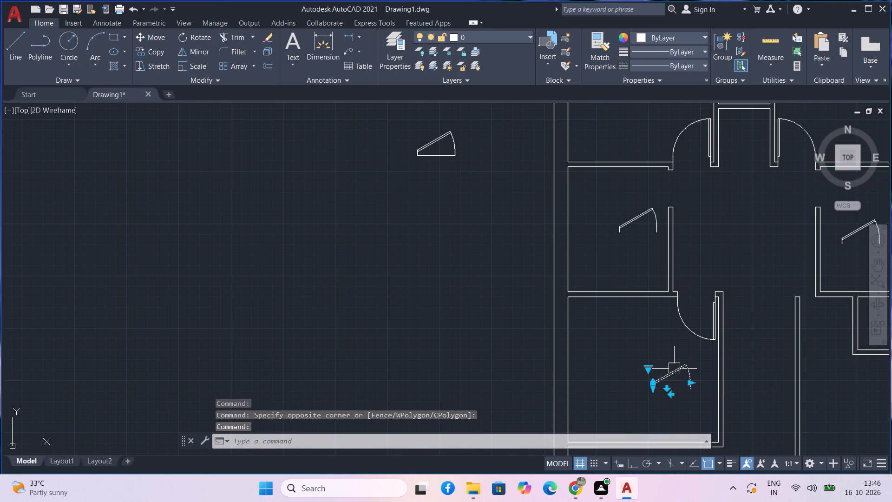
pyautogui.press('Delete')
# Set the main entrance door in the bottom outer wall to Open 90º.
pyautogui.scroll(-2, 674, 364)
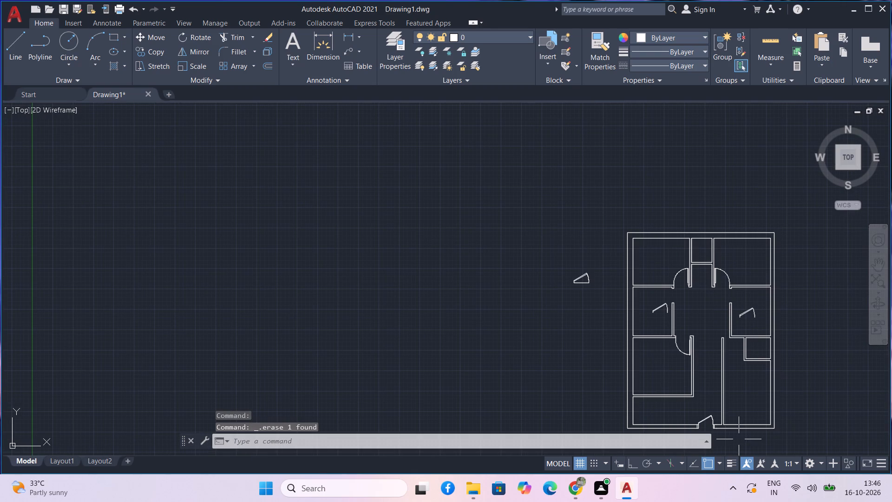
pyautogui.moveTo(760, 439); pyautogui.dragTo(760, 353, button='middle')
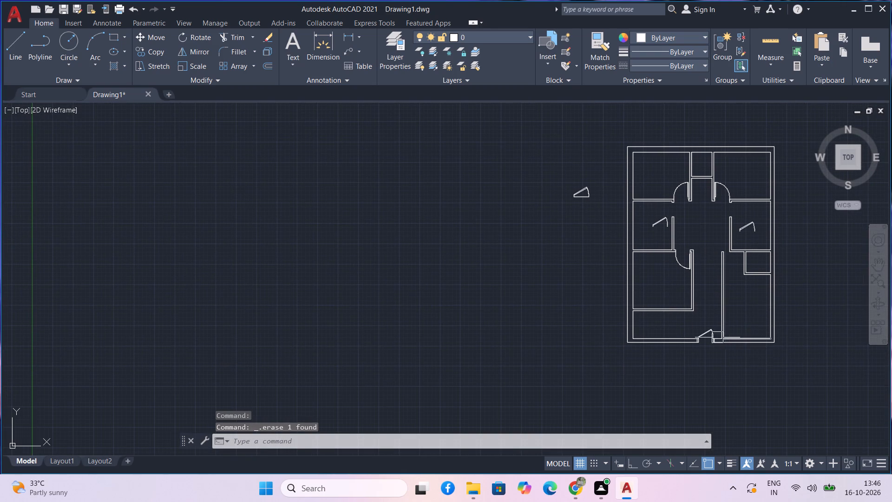
pyautogui.scroll(4, 697, 332)
pyautogui.moveTo(739, 381); pyautogui.dragTo(714, 381, button='middle')
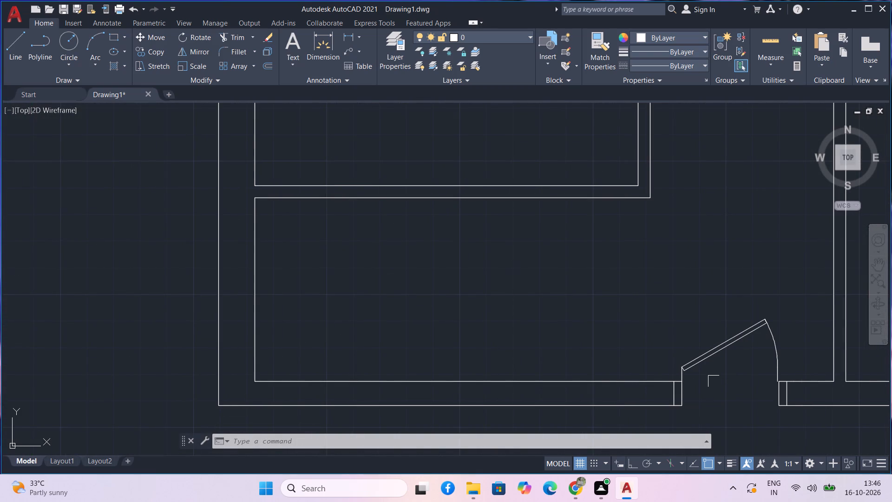
pyautogui.click(718, 347)
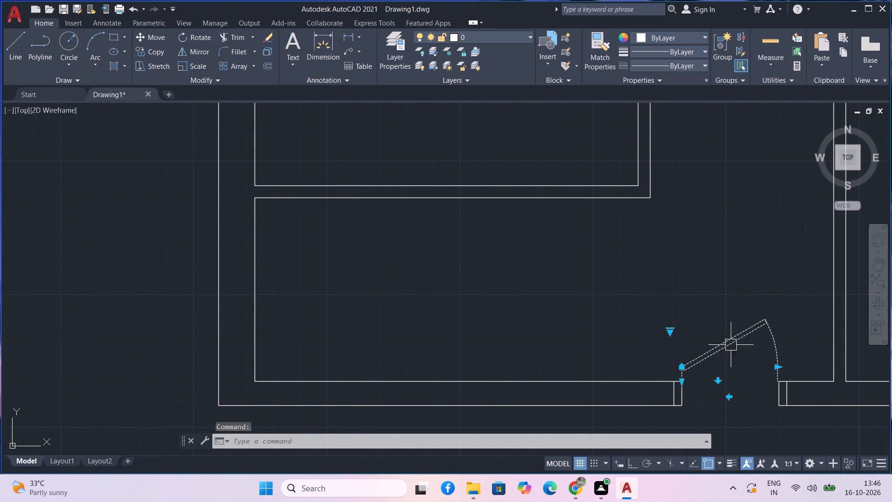
pyautogui.click(668, 333)
pyautogui.click(680, 373)
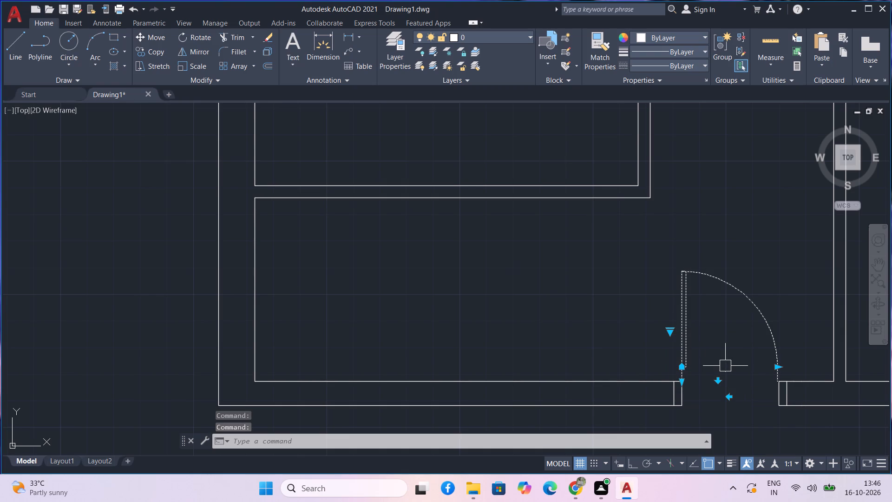
pyautogui.press('space')
pyautogui.press('ctrl+super+z')
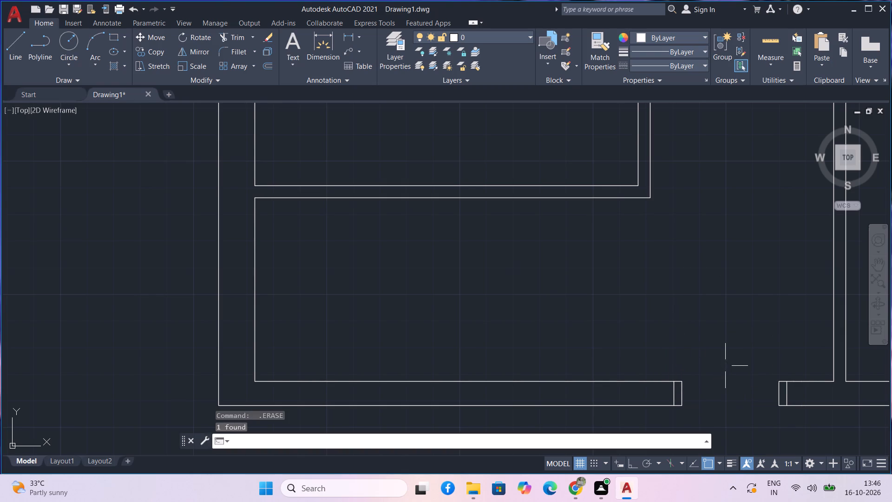
# Rotate the loose door in the middle-left room 90° counterclockwise about its hinge-side jamb's lower end, with Ortho on.
pyautogui.scroll(-3, 724, 366)
pyautogui.moveTo(724, 367); pyautogui.dragTo(714, 418, button='middle')
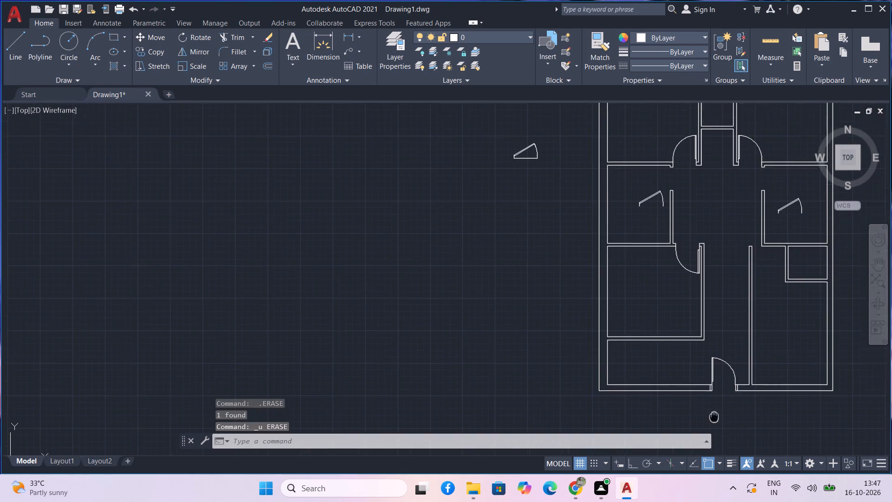
pyautogui.moveTo(714, 418); pyautogui.dragTo(713, 430, button='middle')
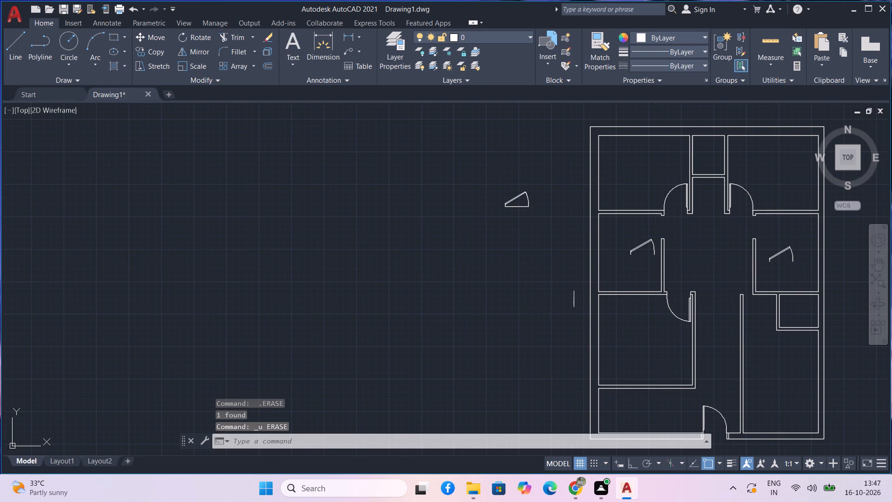
pyautogui.scroll(4, 630, 242)
pyautogui.moveTo(663, 291); pyautogui.dragTo(663, 292, button='middle')
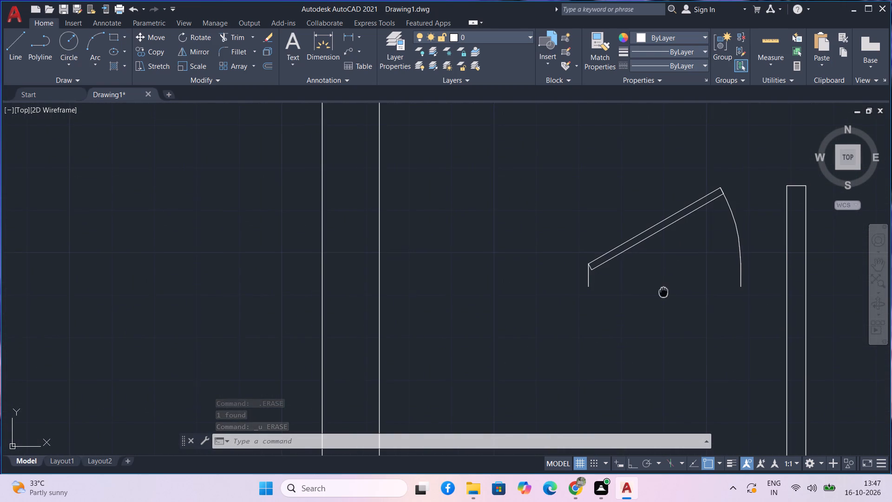
pyautogui.moveTo(663, 292); pyautogui.dragTo(568, 297, button='middle')
pyautogui.scroll(-1, 655, 295)
pyautogui.scroll(-1, 567, 297)
pyautogui.click(572, 297)
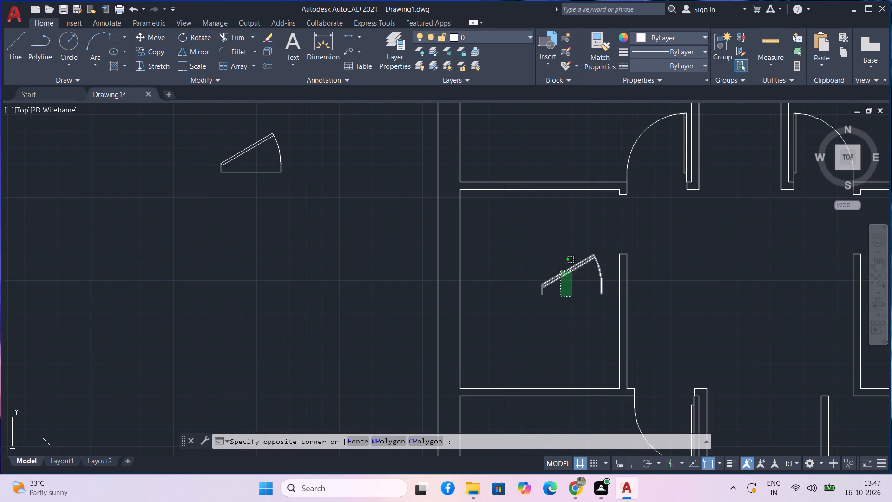
pyautogui.click(560, 270)
pyautogui.write('ro')
pyautogui.press('space')
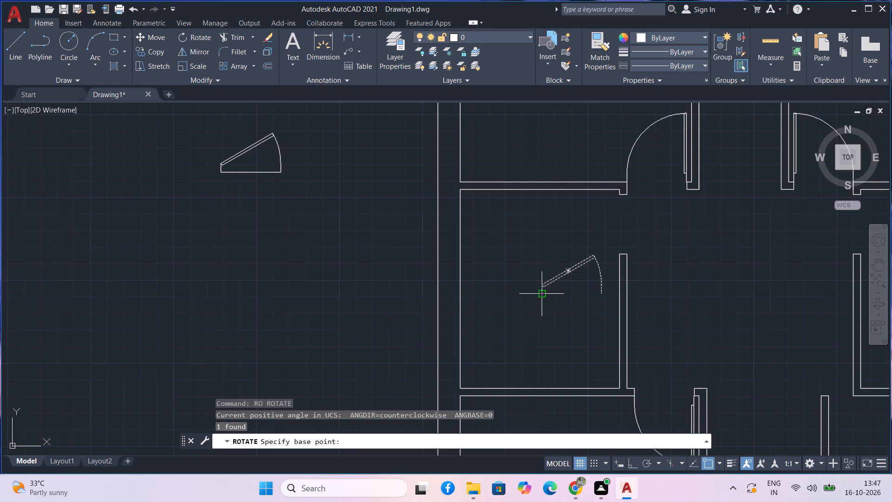
pyautogui.click(541, 292)
pyautogui.press('F8')
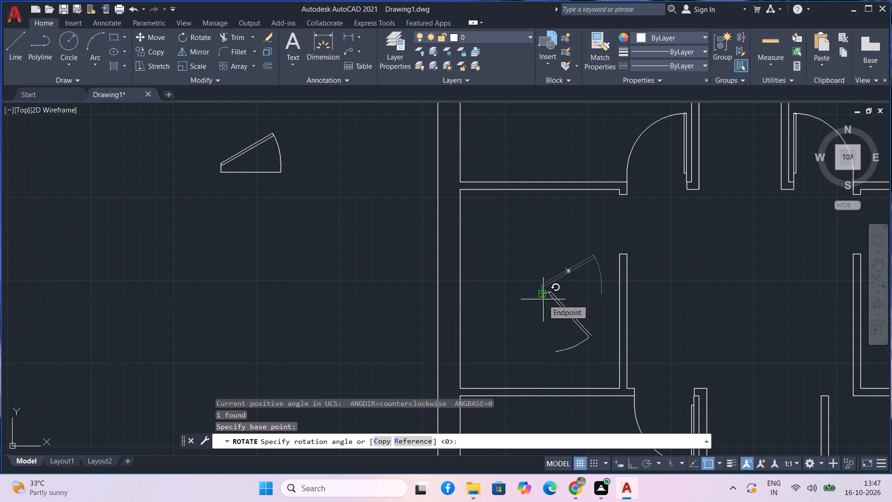
pyautogui.click(555, 253)
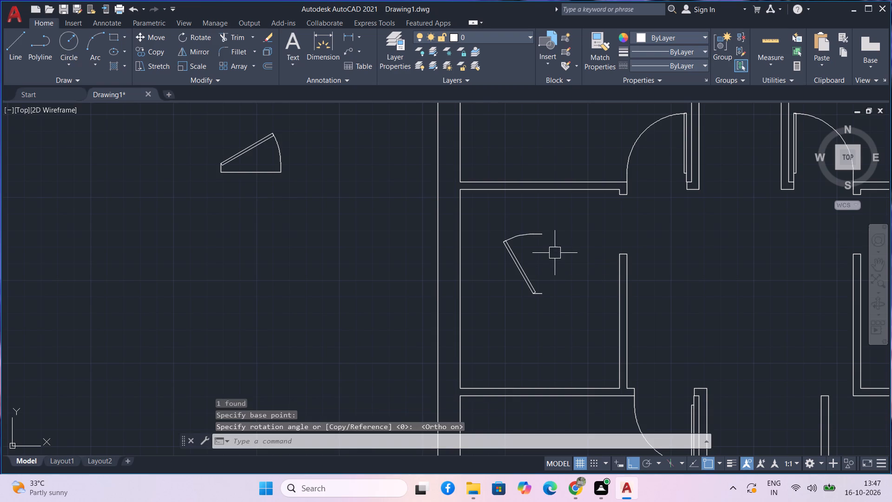
# Rotate the loose door in the middle-right room to 270° about its hinge-side jamb's lower end.
pyautogui.scroll(-1, 689, 283)
pyautogui.moveTo(694, 295); pyautogui.dragTo(586, 291, button='middle')
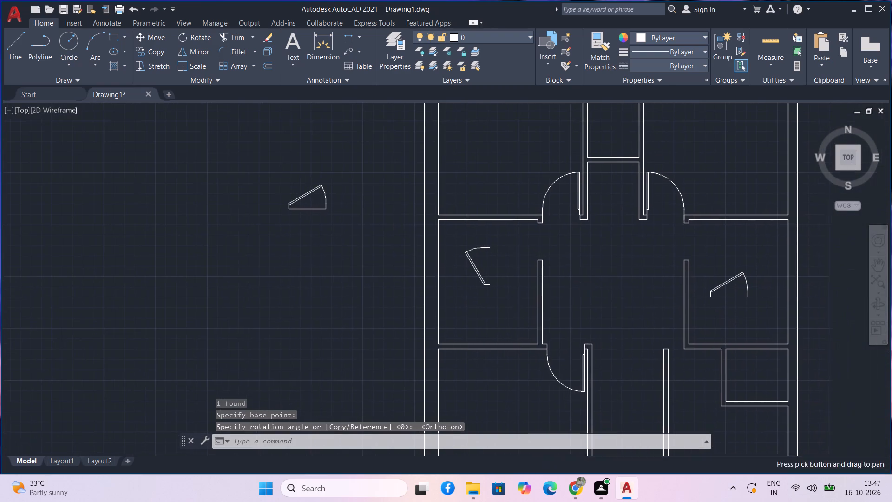
pyautogui.scroll(1, 711, 297)
pyautogui.click(717, 291)
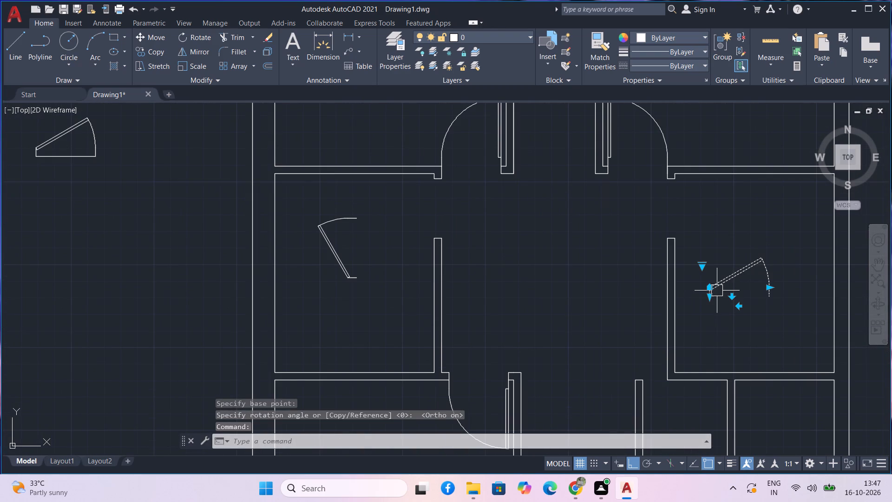
pyautogui.press('space')
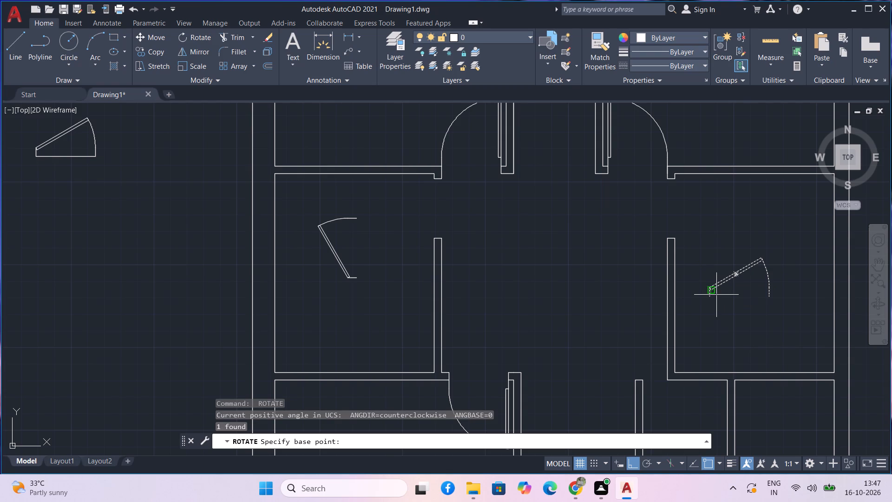
pyautogui.click(713, 296)
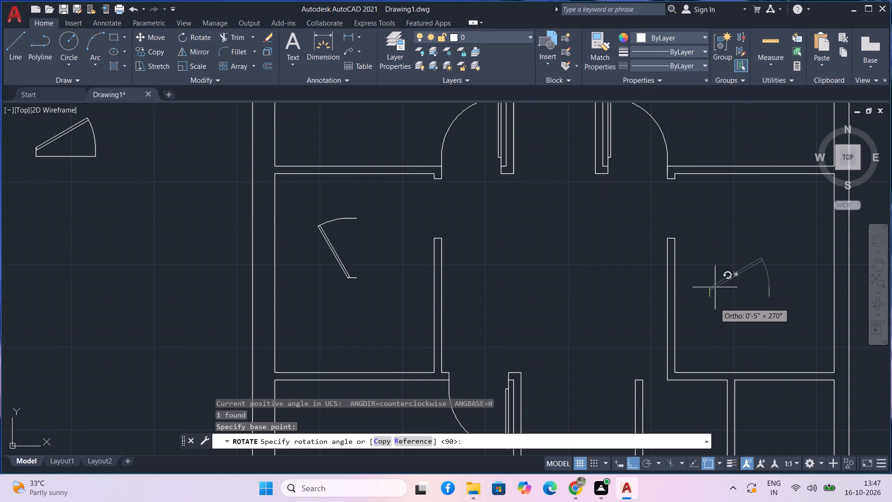
pyautogui.click(710, 307)
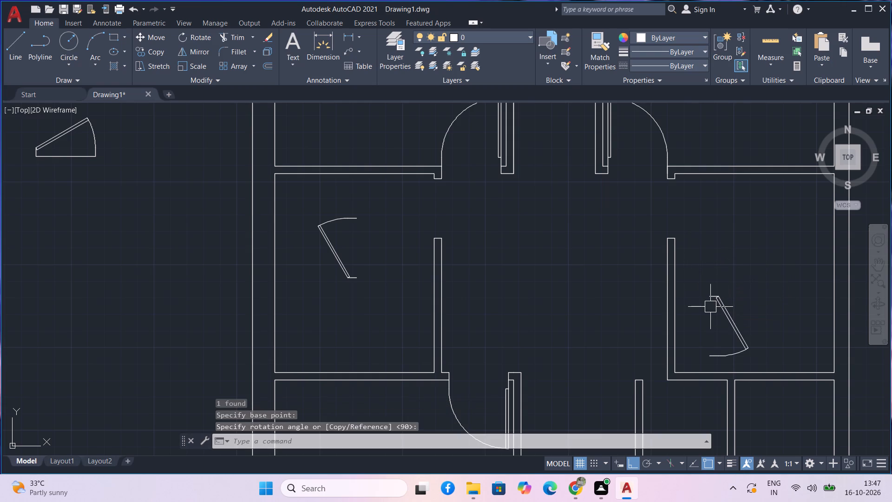
# Move the middle-right room's door, with Ortho off, by its hinge-side jamb's outer end onto the corridor-side lower corner of the wall stub above the opening.
pyautogui.click(717, 302)
pyautogui.press('c')
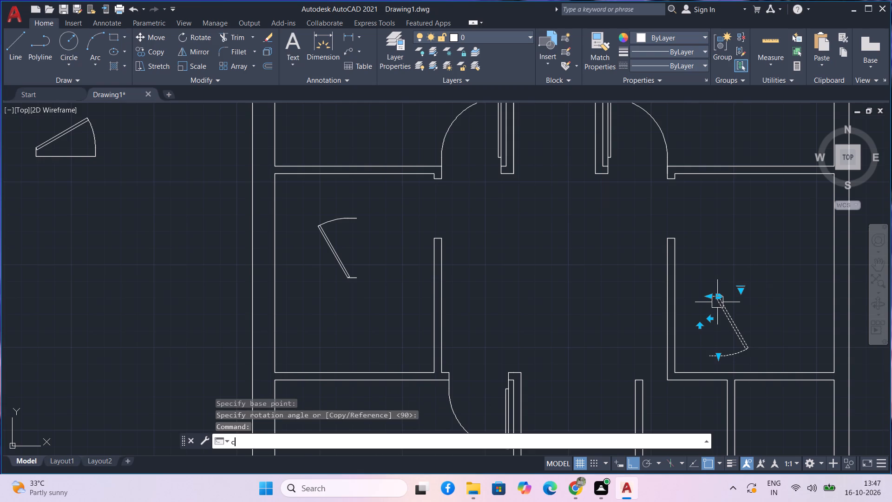
pyautogui.press('BackSpace')
pyautogui.write('m')
pyautogui.press('space')
pyautogui.scroll(3, 714, 297)
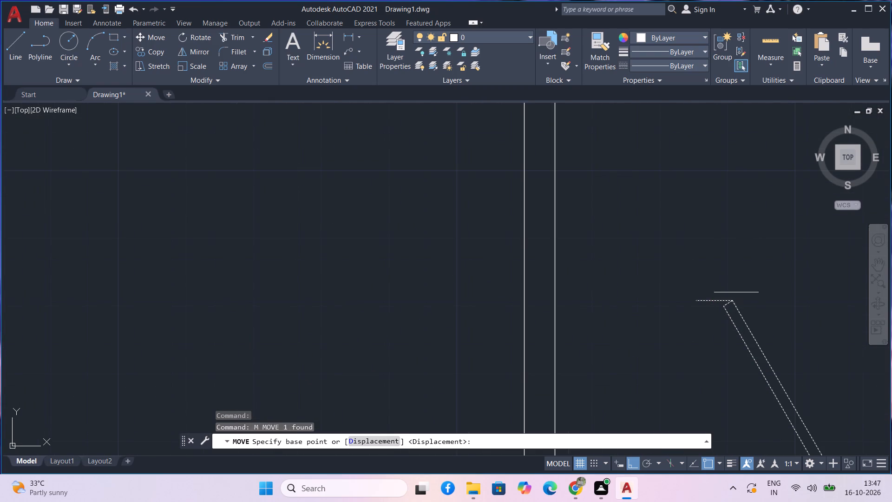
pyautogui.click(692, 302)
pyautogui.scroll(-2, 702, 273)
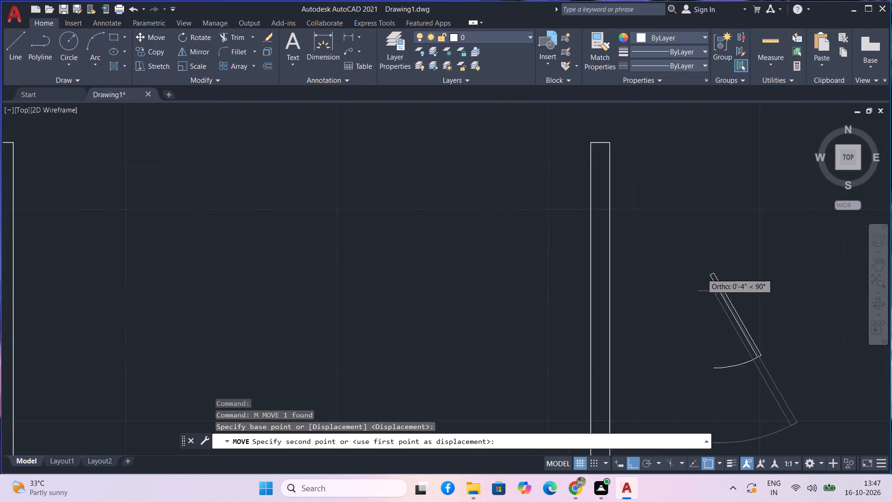
pyautogui.moveTo(702, 273); pyautogui.dragTo(729, 317, button='middle')
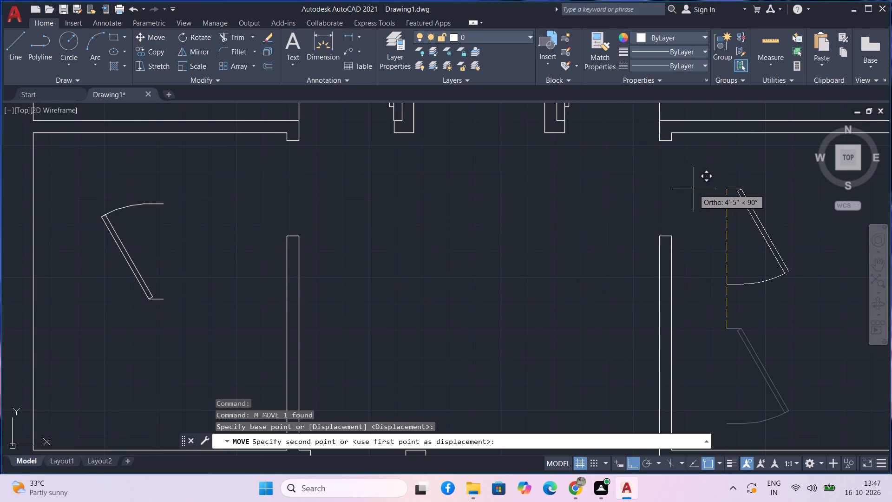
pyautogui.scroll(-1, 694, 189)
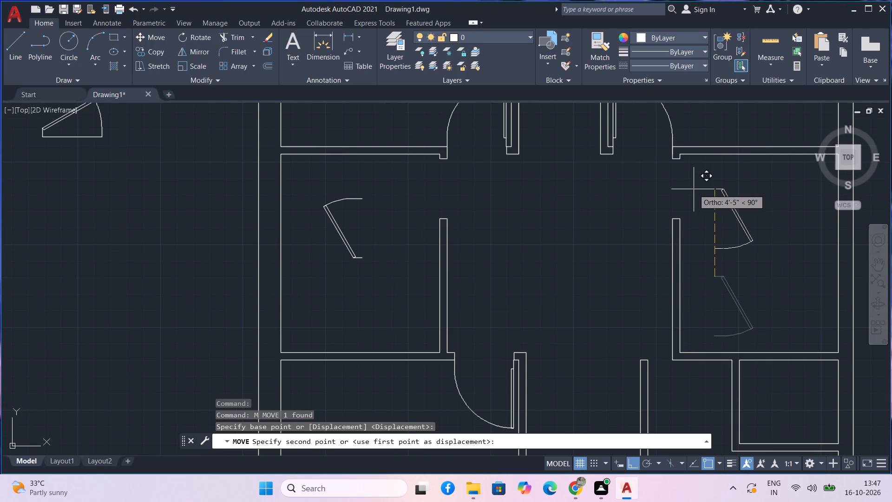
pyautogui.press('F8')
pyautogui.moveTo(695, 188); pyautogui.dragTo(686, 251, button='middle')
pyautogui.scroll(2, 666, 227)
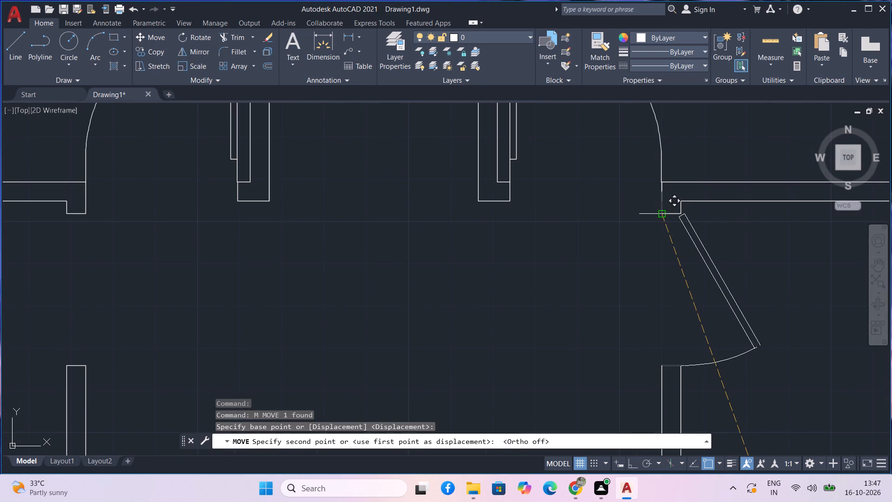
pyautogui.click(663, 211)
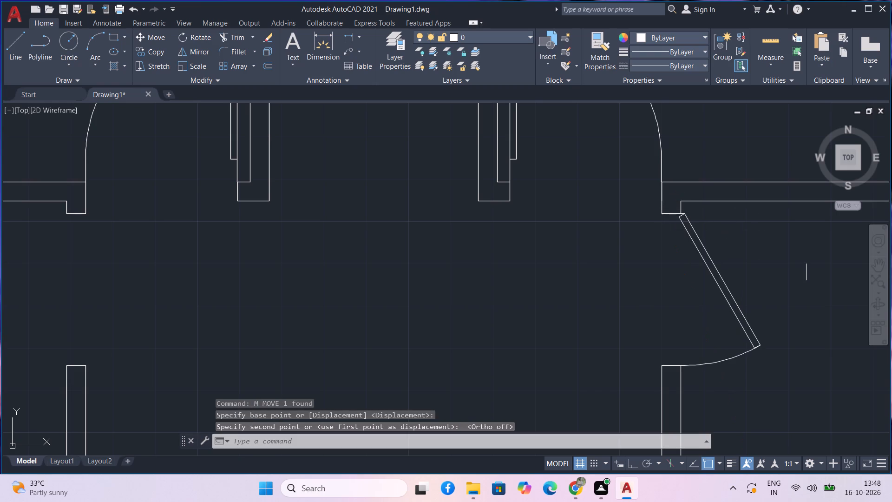
# Move the middle-left room's door by its hinge-side jamb's outer end onto the room-side top corner of the partition below the opening.
pyautogui.scroll(-1, 833, 275)
pyautogui.moveTo(791, 292); pyautogui.dragTo(667, 289, button='middle')
pyautogui.scroll(-1, 349, 298)
pyautogui.moveTo(358, 298); pyautogui.dragTo(432, 293, button='middle')
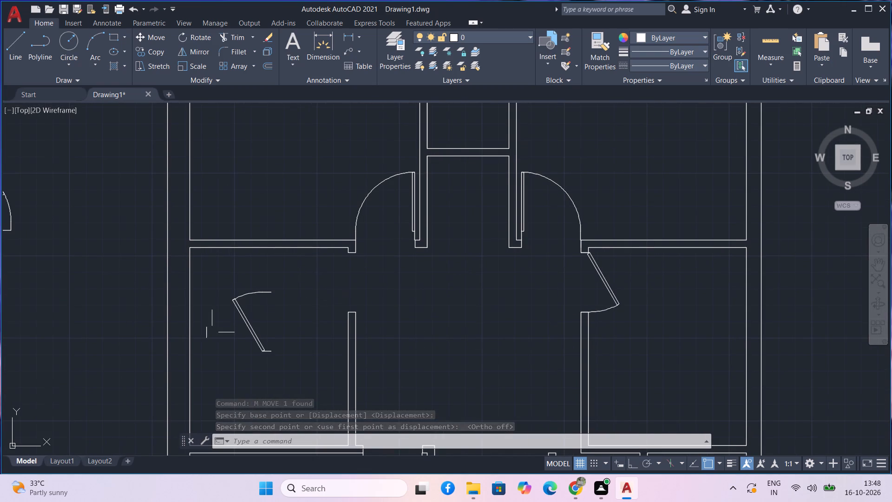
pyautogui.click(249, 327)
pyautogui.write('m')
pyautogui.press('space')
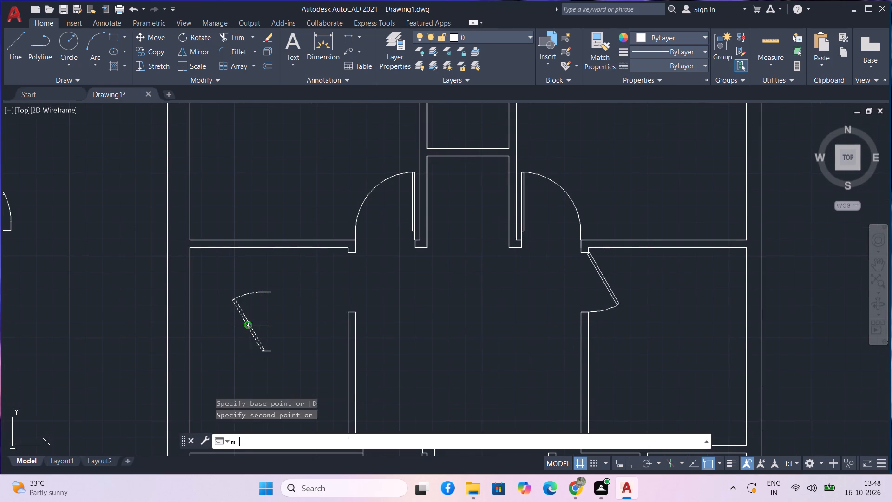
pyautogui.scroll(2, 269, 351)
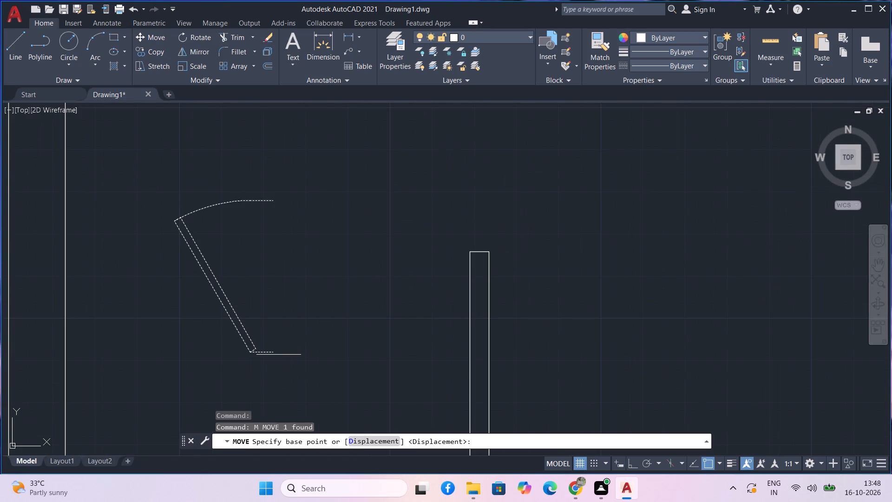
pyautogui.click(277, 354)
pyautogui.scroll(-1, 335, 342)
pyautogui.moveTo(353, 314); pyautogui.dragTo(341, 372, button='middle')
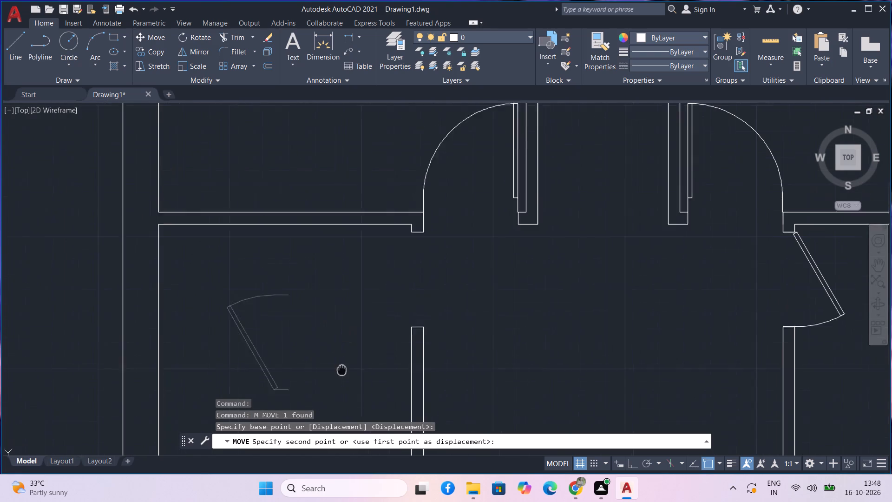
pyautogui.moveTo(341, 372); pyautogui.dragTo(341, 374, button='middle')
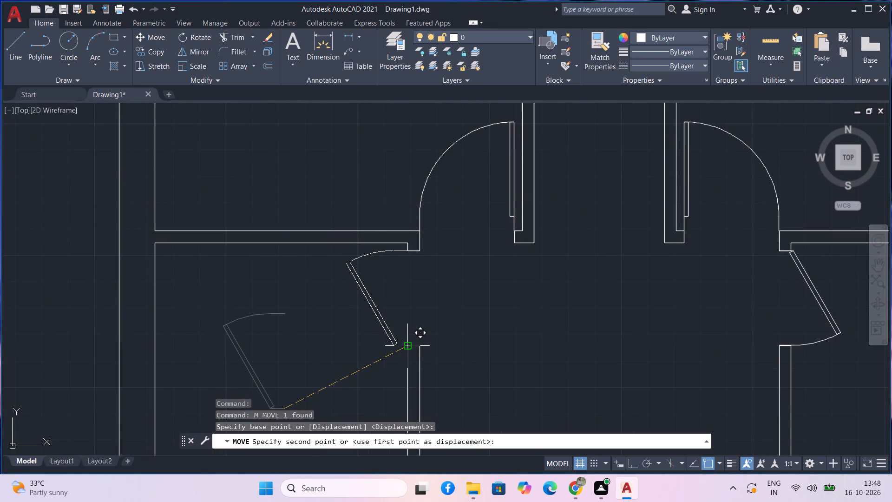
pyautogui.click(408, 349)
# Flip the middle-left room's door so it hinges at the opening's upper end, and set it to Open 90º.
pyautogui.click(381, 322)
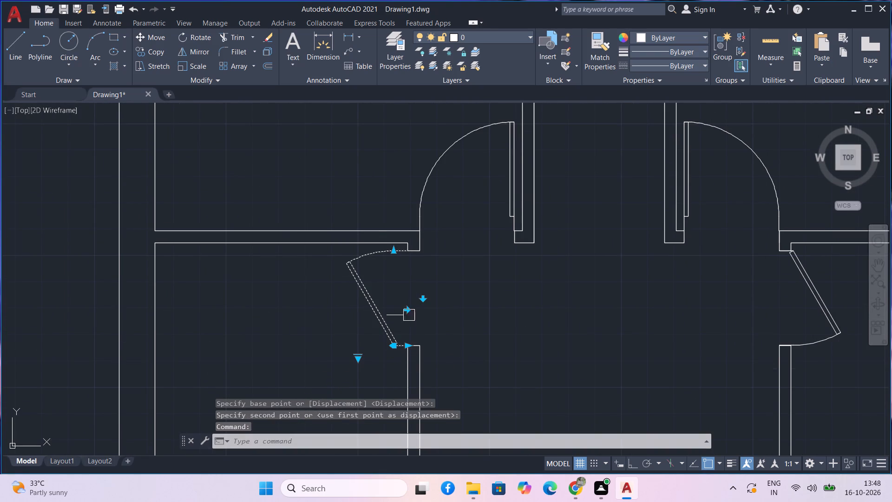
pyautogui.click(422, 297)
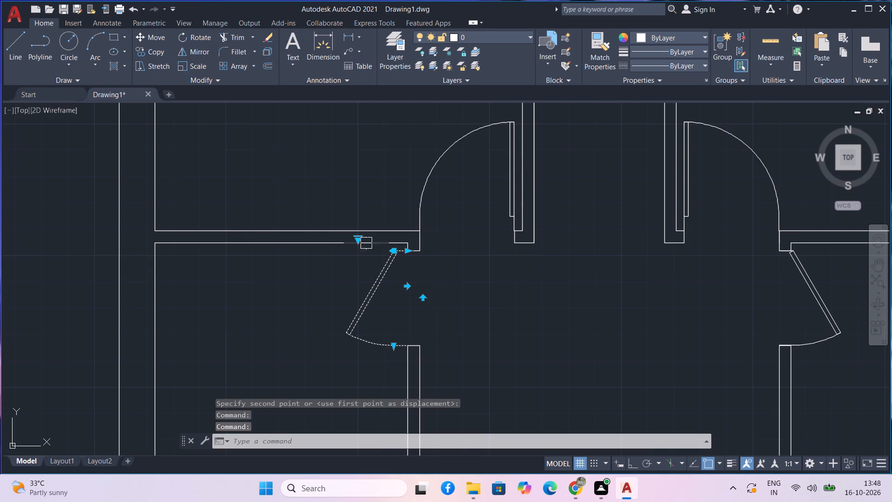
pyautogui.scroll(3, 329, 230)
pyautogui.scroll(1, 439, 264)
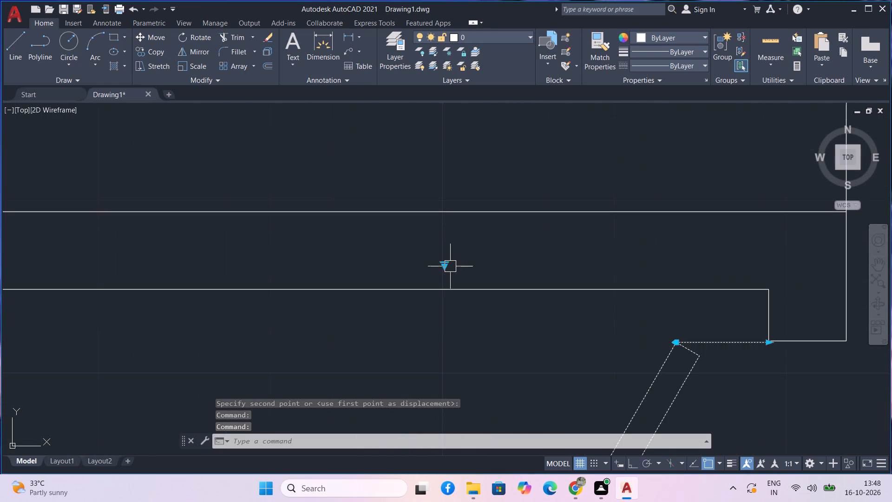
pyautogui.click(445, 266)
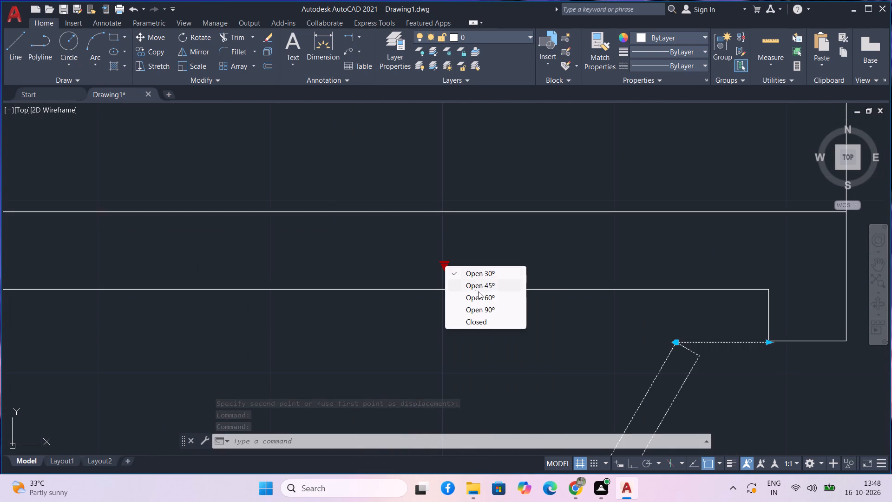
pyautogui.click(486, 309)
# Set the middle-right room's door to Open 90º.
pyautogui.scroll(-2, 526, 318)
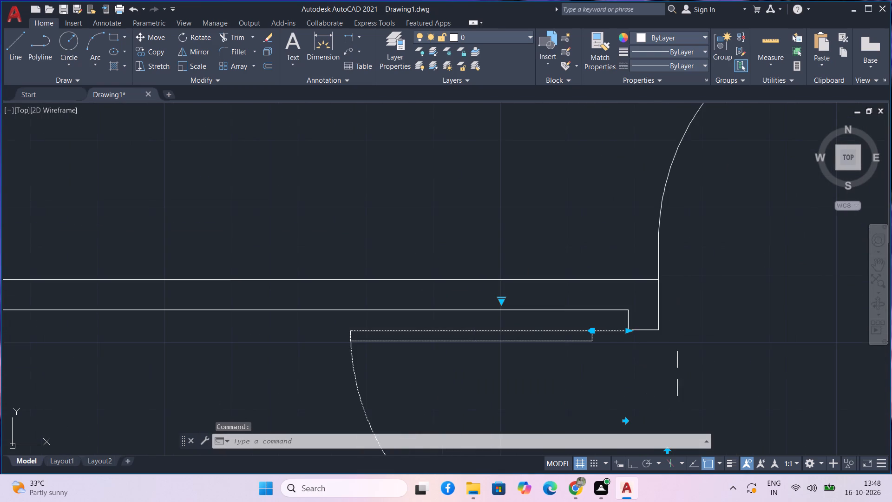
pyautogui.scroll(-3, 696, 371)
pyautogui.moveTo(712, 375); pyautogui.dragTo(385, 307, button='middle')
pyautogui.scroll(-1, 387, 307)
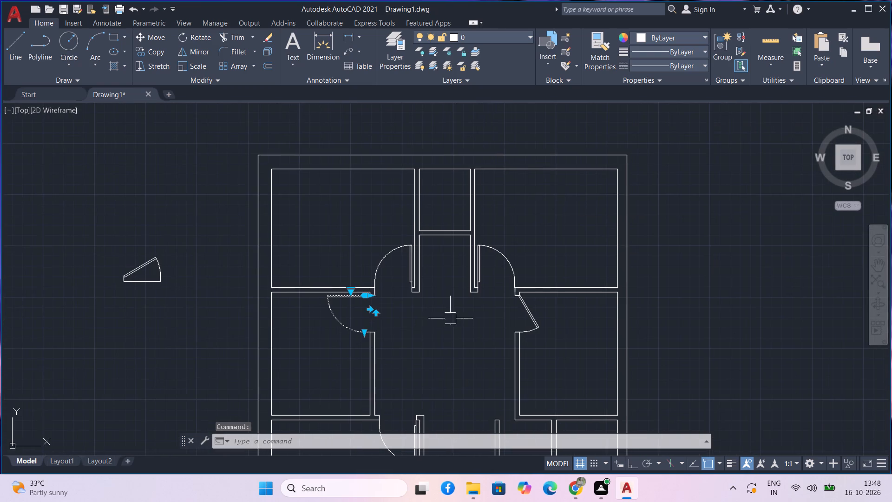
pyautogui.click(530, 313)
pyautogui.scroll(4, 530, 293)
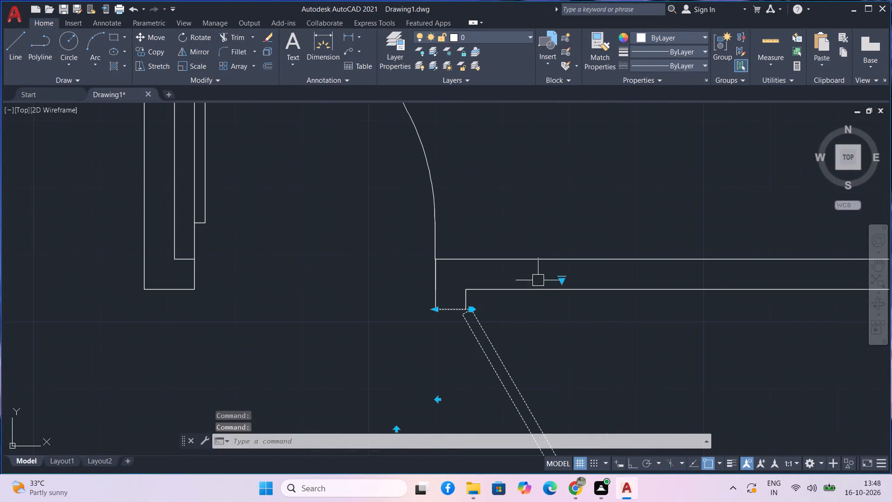
pyautogui.scroll(2, 561, 276)
pyautogui.click(566, 284)
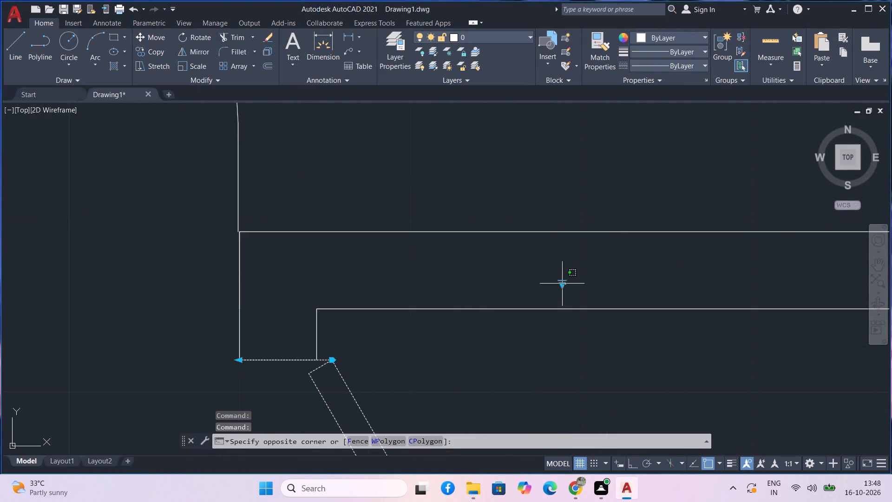
pyautogui.click(561, 284)
pyautogui.doubleClick(561, 284)
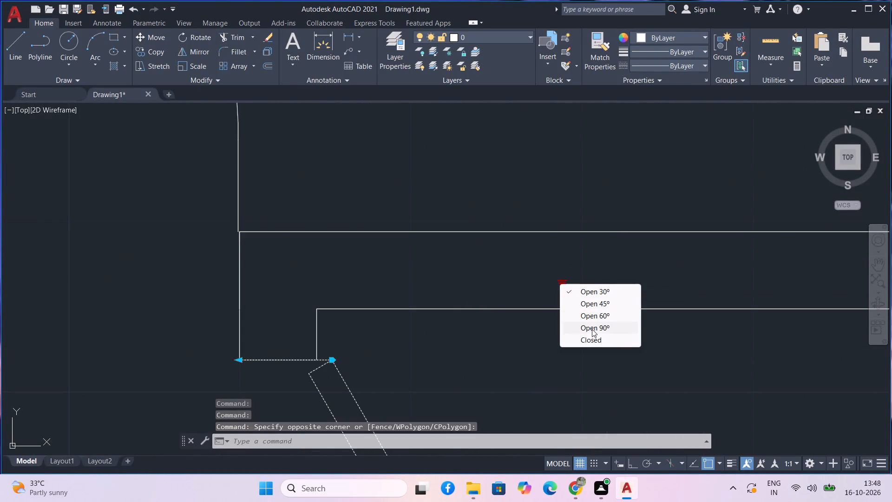
pyautogui.click(592, 329)
pyautogui.scroll(-5, 555, 329)
pyautogui.moveTo(529, 354); pyautogui.dragTo(528, 313, button='middle')
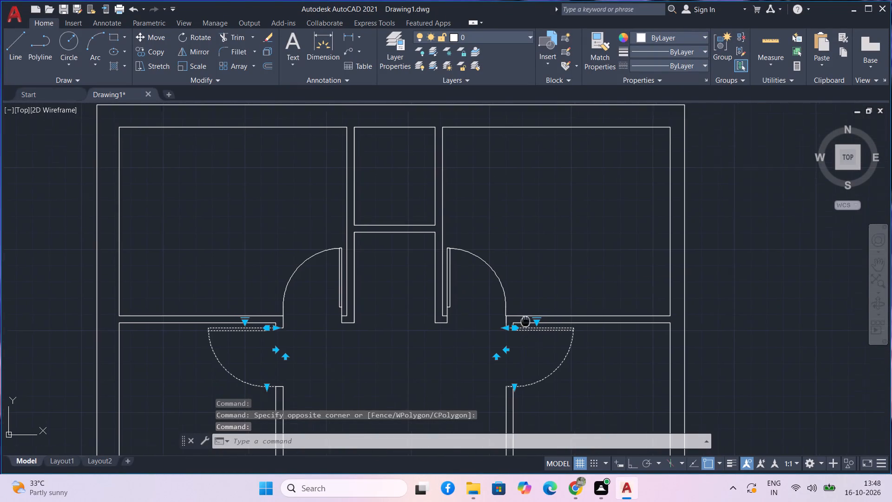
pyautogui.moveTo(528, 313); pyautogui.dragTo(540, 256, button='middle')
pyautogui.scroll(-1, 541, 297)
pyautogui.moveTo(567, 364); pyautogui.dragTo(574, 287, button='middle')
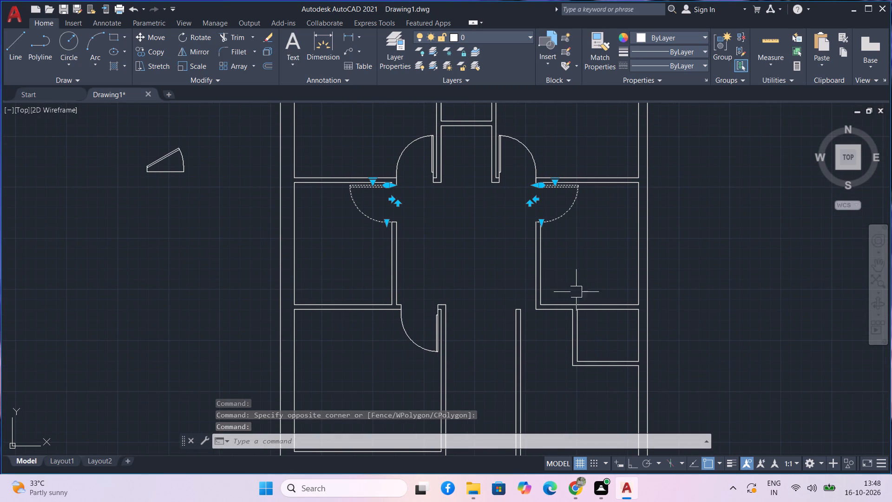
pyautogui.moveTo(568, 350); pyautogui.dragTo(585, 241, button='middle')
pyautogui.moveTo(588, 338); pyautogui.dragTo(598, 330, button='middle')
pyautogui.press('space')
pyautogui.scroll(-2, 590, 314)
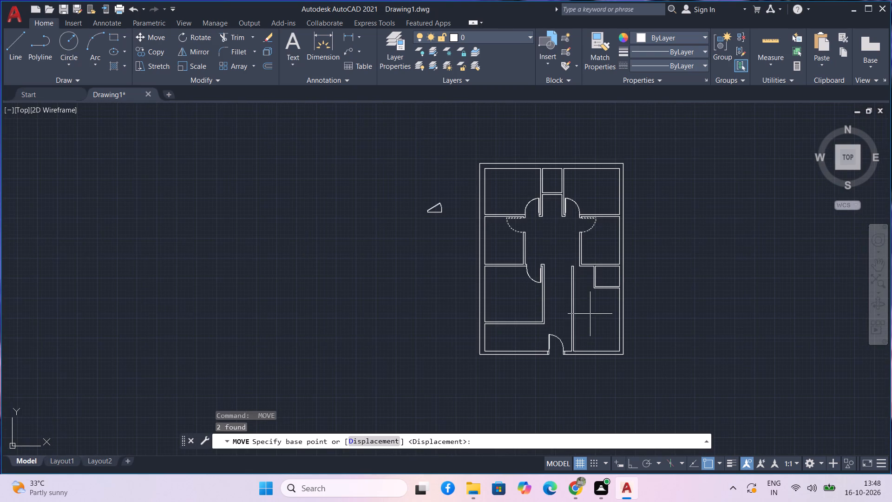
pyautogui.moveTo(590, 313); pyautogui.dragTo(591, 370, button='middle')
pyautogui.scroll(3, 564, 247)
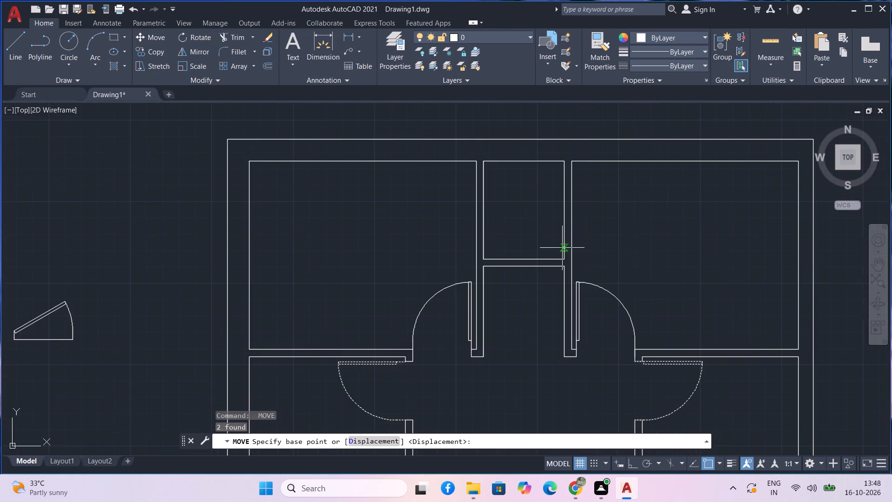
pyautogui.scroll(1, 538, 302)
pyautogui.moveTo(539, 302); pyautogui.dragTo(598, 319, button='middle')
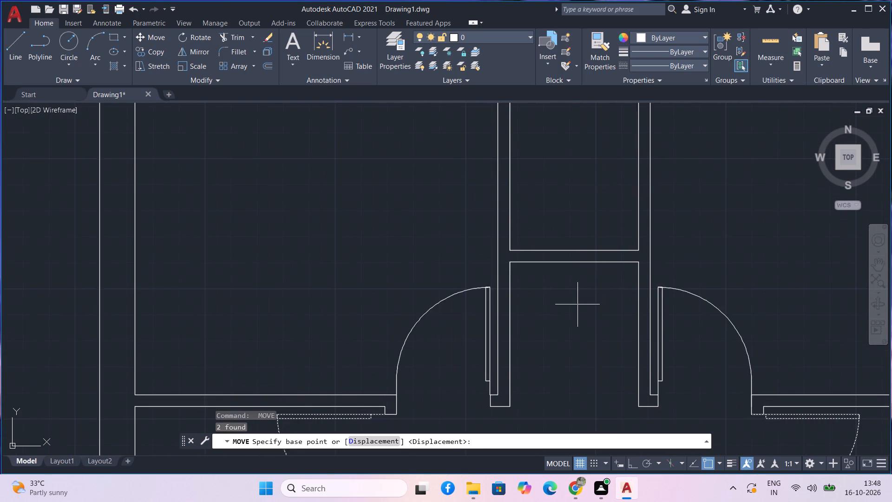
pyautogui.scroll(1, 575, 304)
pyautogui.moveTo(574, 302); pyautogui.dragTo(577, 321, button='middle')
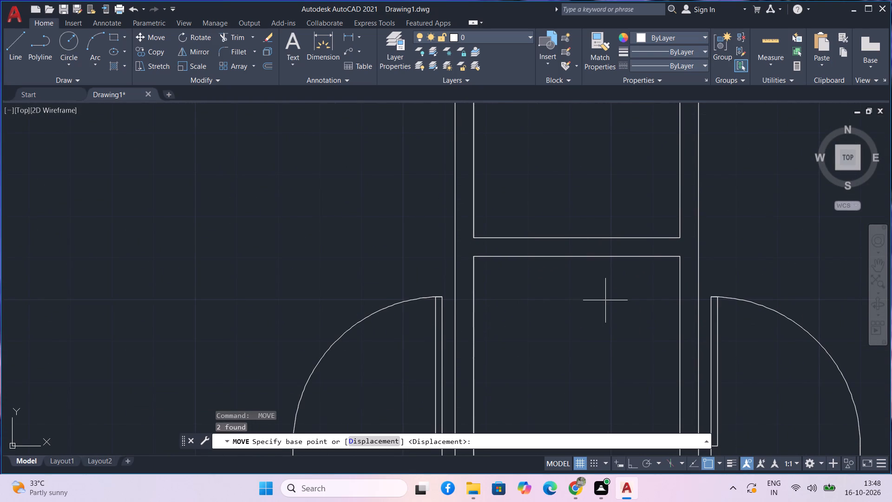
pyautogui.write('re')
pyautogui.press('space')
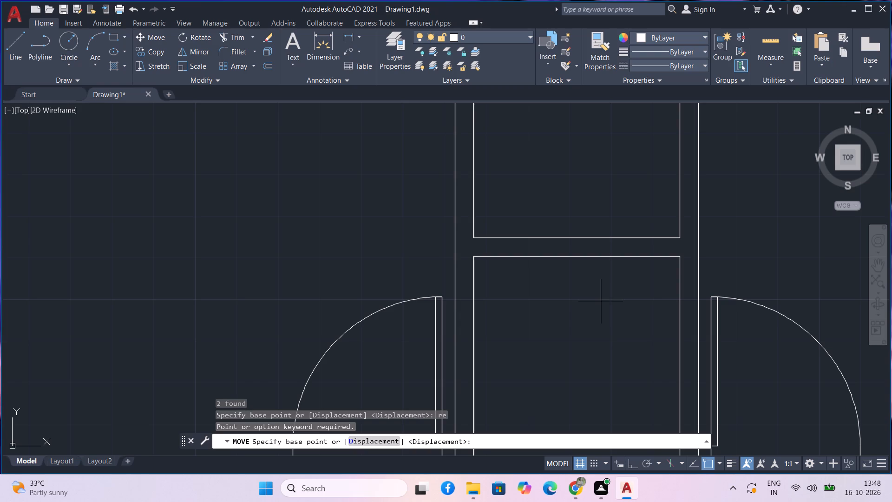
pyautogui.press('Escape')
# Regenerate the drawing display.
pyautogui.write('re')
pyautogui.press('space')
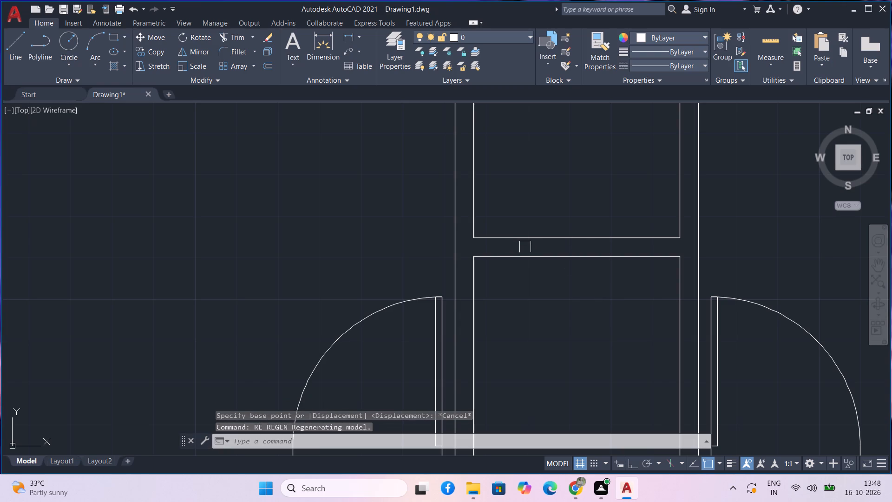
# Draw a rectangle spanning the thickness of the horizontal partition between the two central top spaces, in the partition's left half.
pyautogui.write('rec')
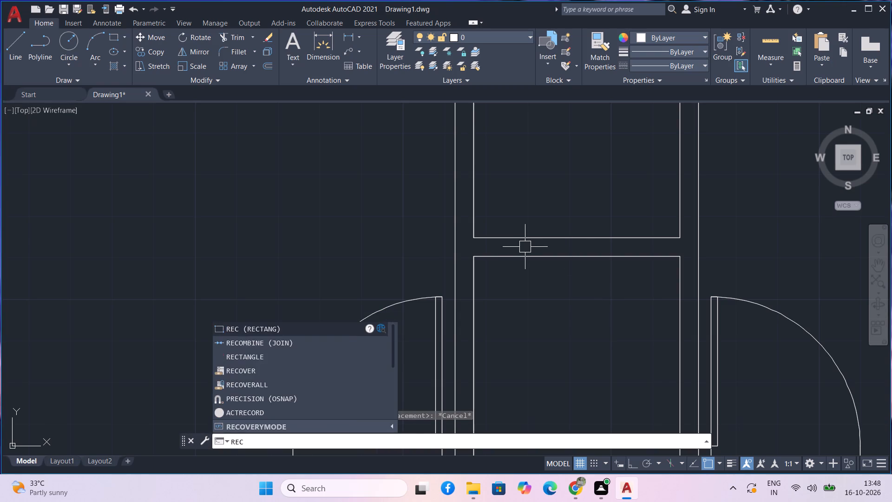
pyautogui.press('space')
pyautogui.scroll(1, 525, 247)
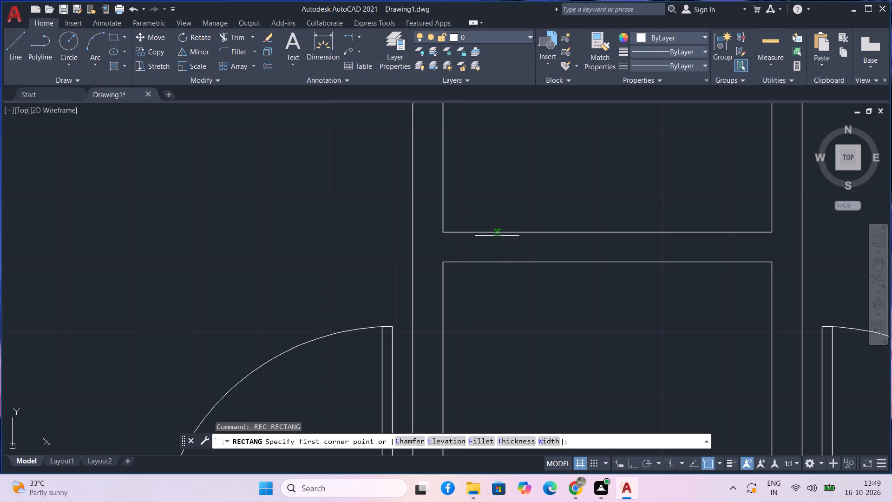
pyautogui.click(497, 235)
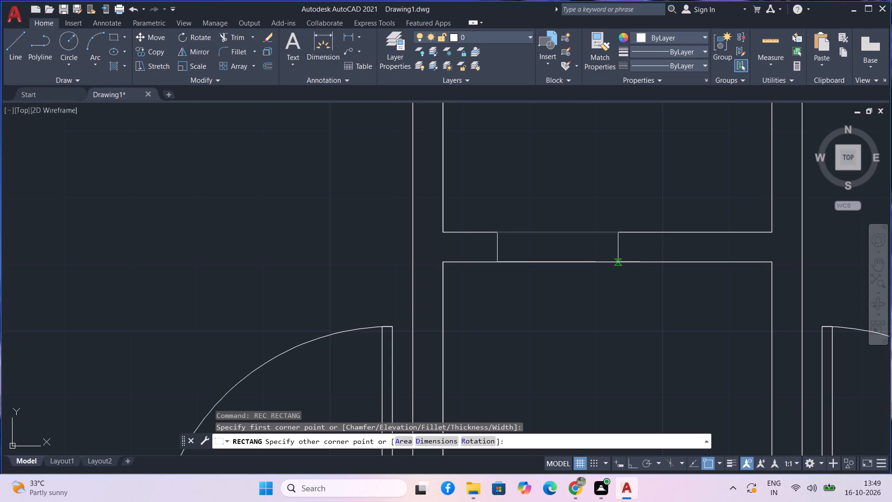
pyautogui.click(618, 262)
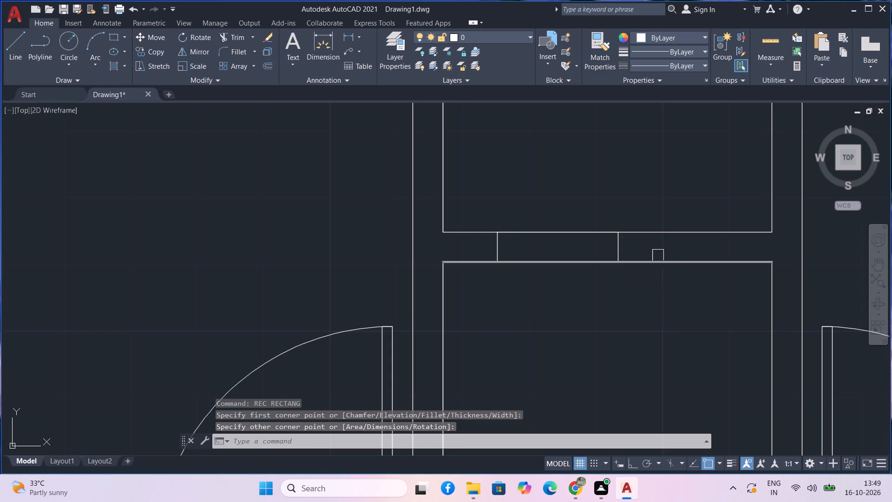
# Draw a second, slightly narrower rectangle in the same partition, across its full thickness, leaving a narrow gap to the first rectangle's right edge.
pyautogui.press('space')
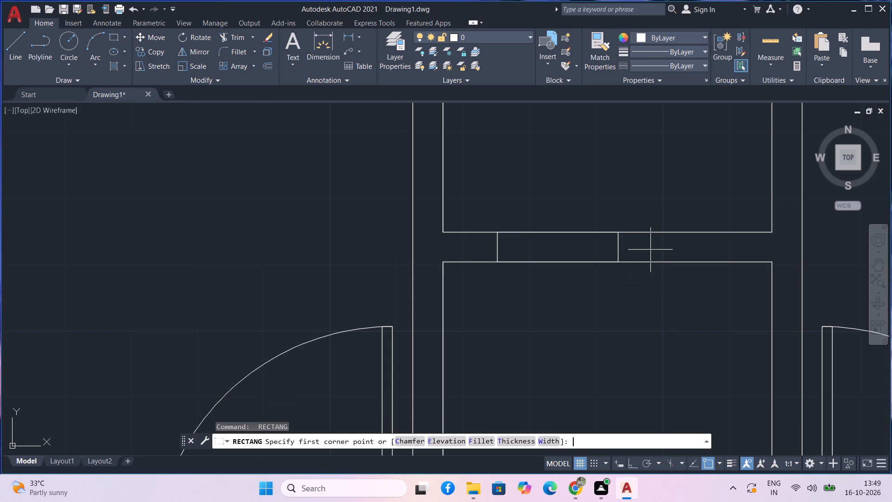
pyautogui.scroll(2, 630, 247)
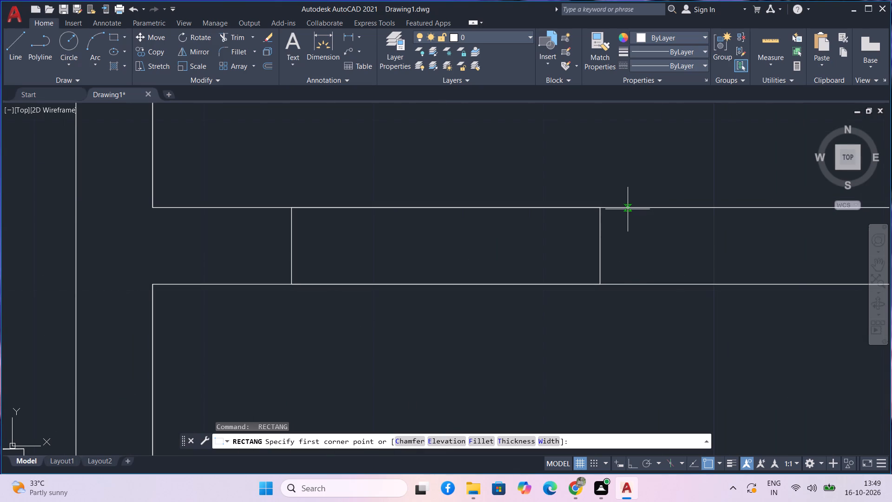
pyautogui.click(628, 209)
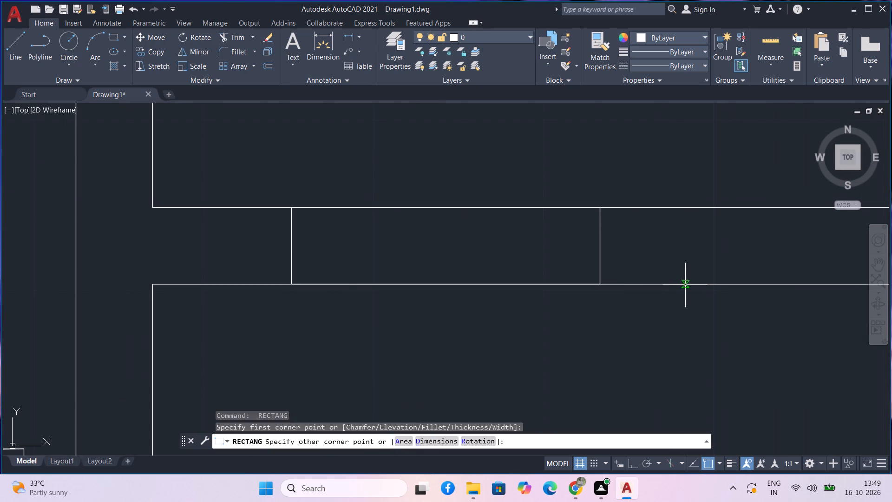
pyautogui.scroll(-2, 686, 285)
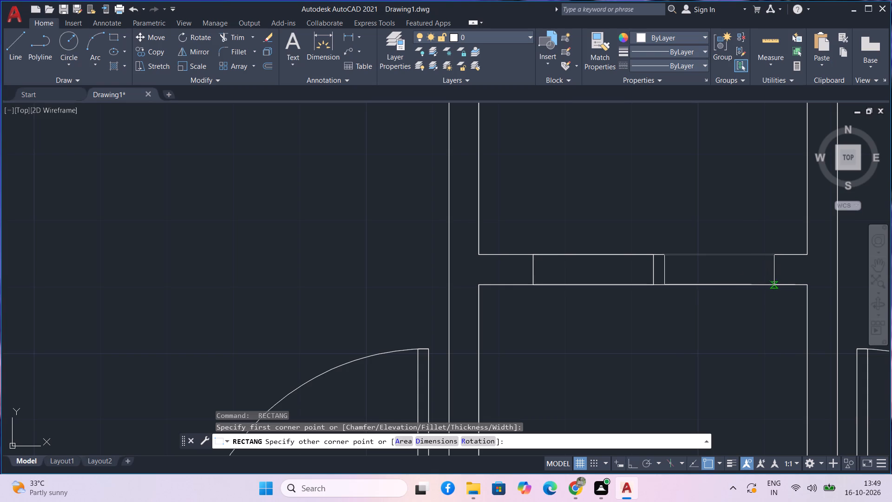
pyautogui.click(772, 284)
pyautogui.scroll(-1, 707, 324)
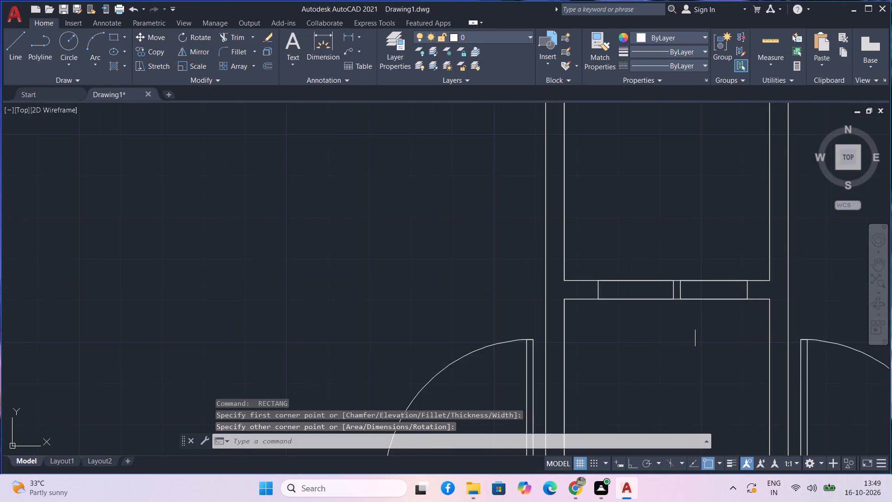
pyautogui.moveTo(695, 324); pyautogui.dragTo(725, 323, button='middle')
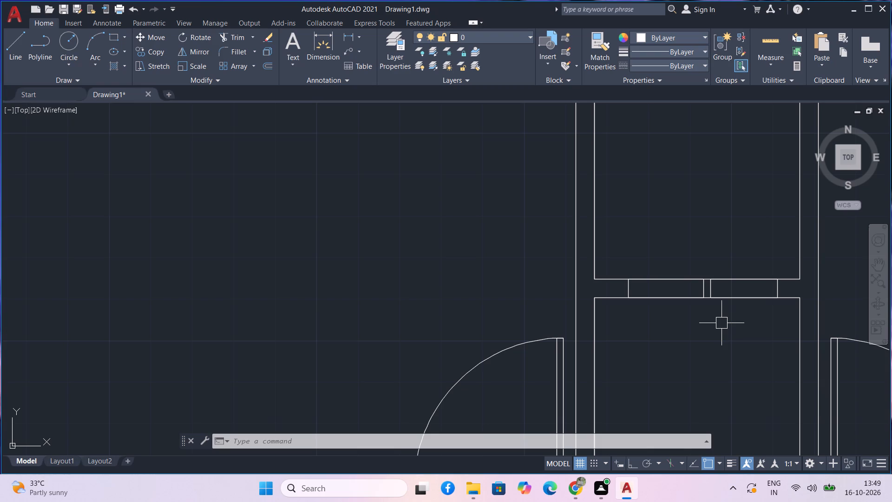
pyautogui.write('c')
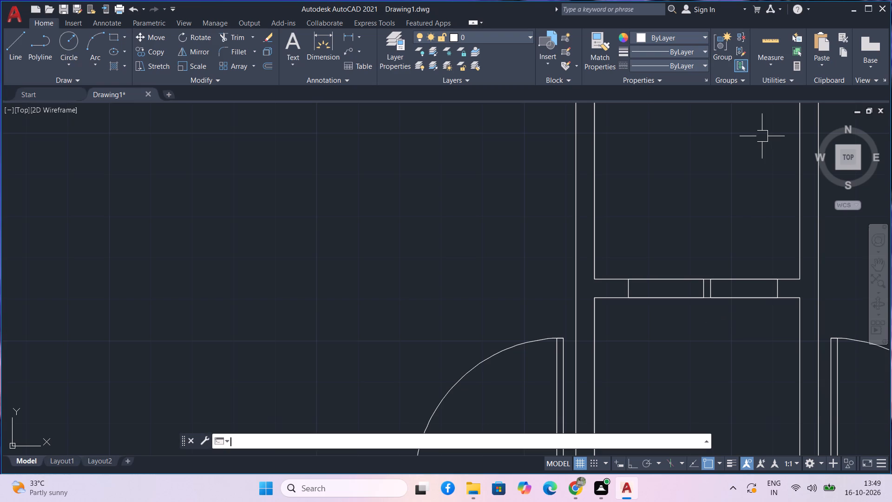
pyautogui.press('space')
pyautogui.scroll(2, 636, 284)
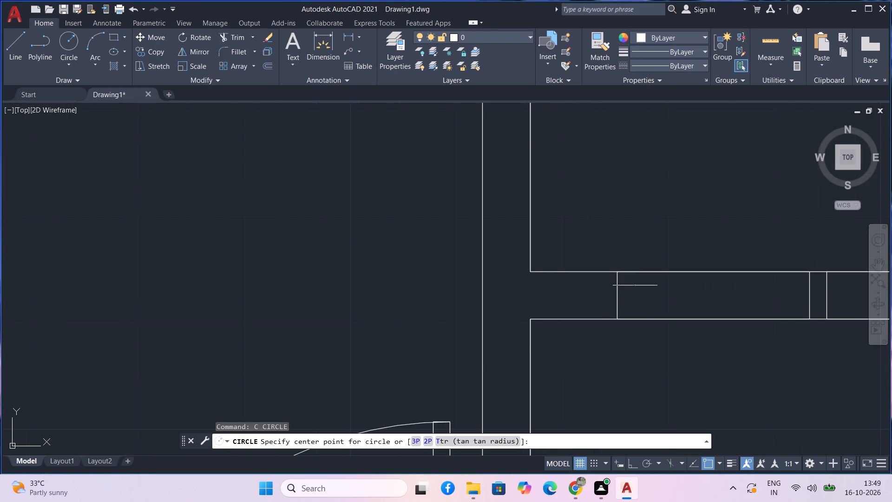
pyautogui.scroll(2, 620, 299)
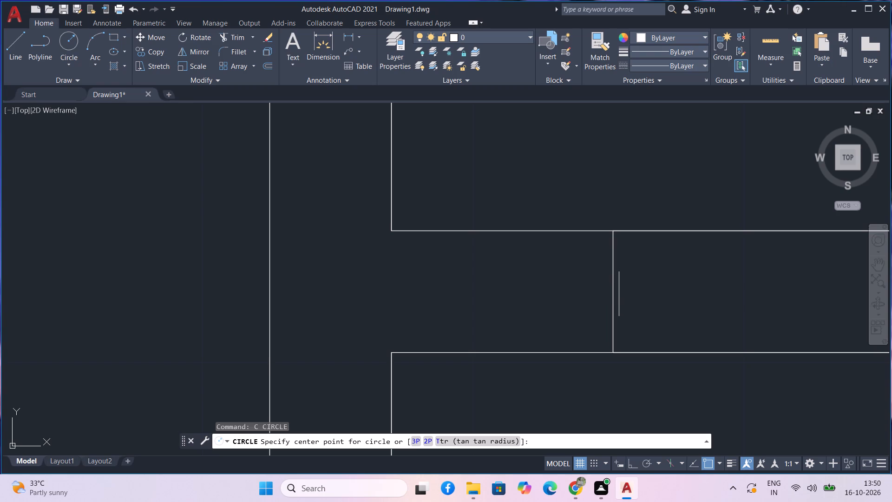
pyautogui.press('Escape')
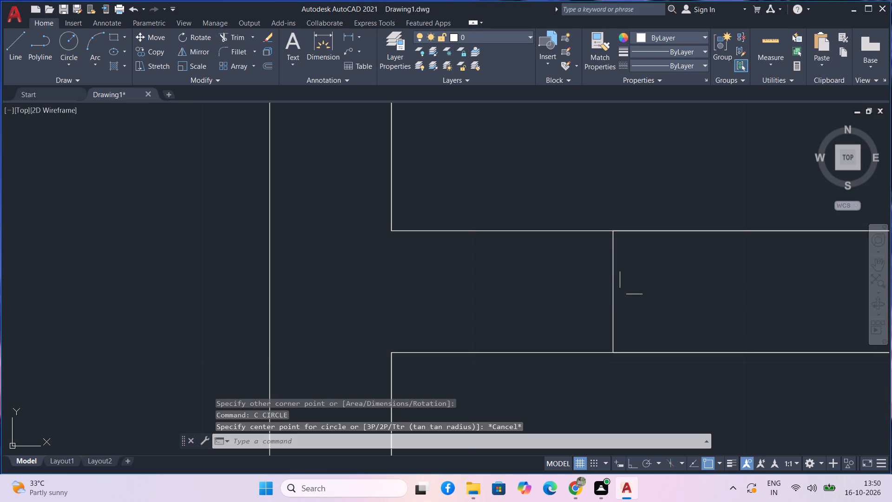
# With Ortho on, draw a very short horizontal line from the midpoint of the left rectangle's left edge into the rectangle.
pyautogui.press('l')
pyautogui.press('space')
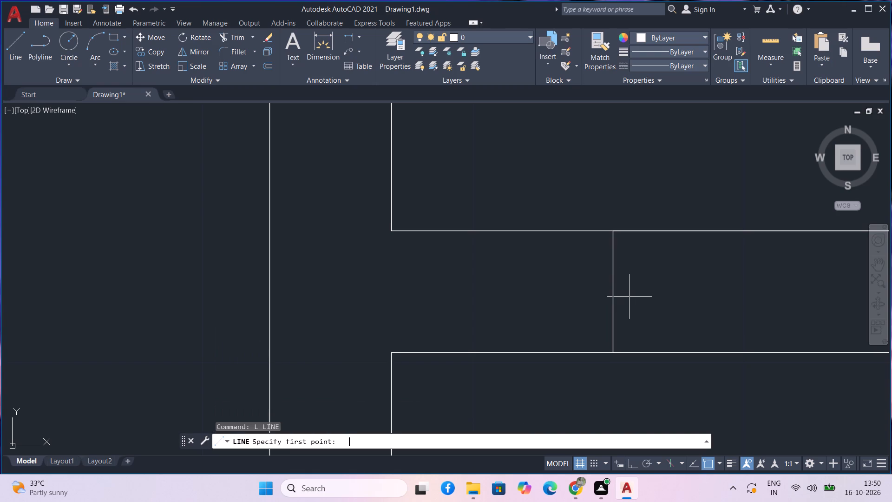
pyautogui.scroll(2, 630, 297)
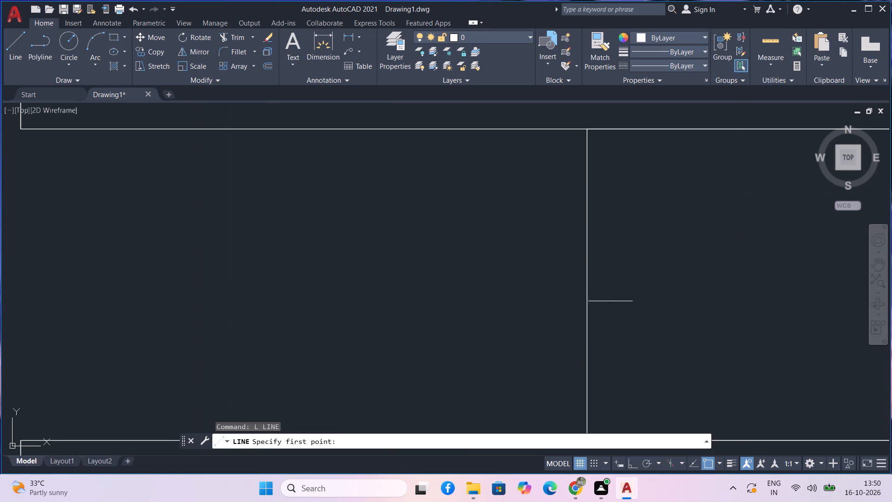
pyautogui.scroll(2, 603, 300)
pyautogui.moveTo(603, 300); pyautogui.dragTo(572, 276, button='middle')
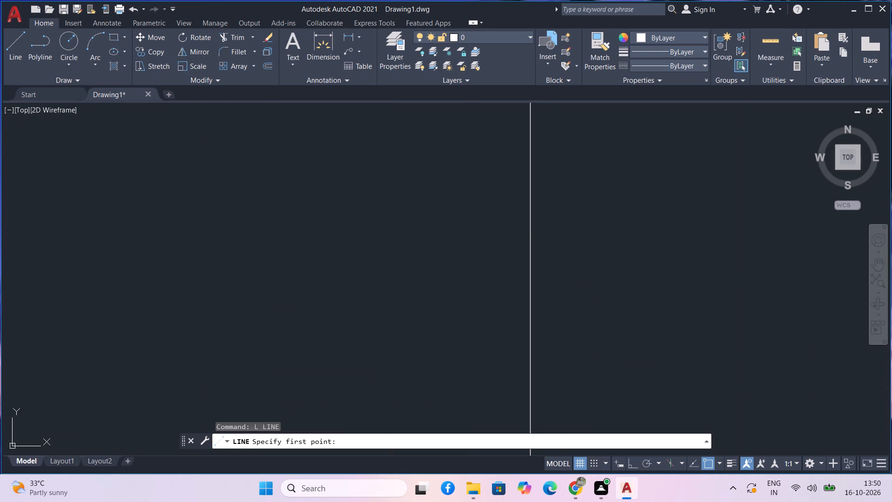
pyautogui.scroll(-5, 546, 250)
pyautogui.moveTo(572, 249); pyautogui.dragTo(578, 268, button='middle')
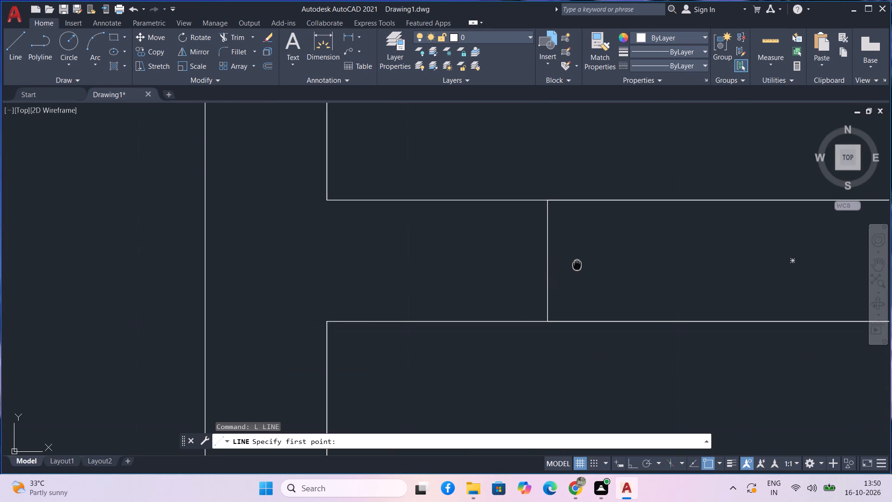
pyautogui.moveTo(578, 268); pyautogui.dragTo(579, 272, button='middle')
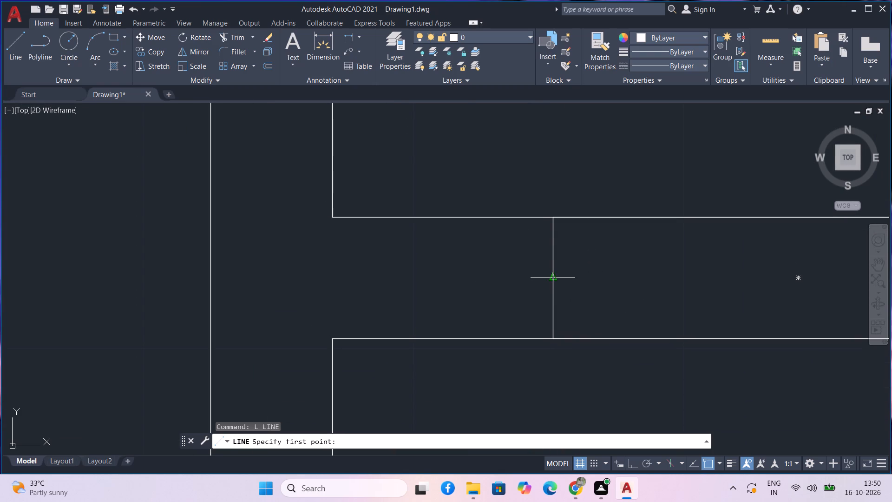
pyautogui.click(555, 279)
pyautogui.scroll(2, 566, 279)
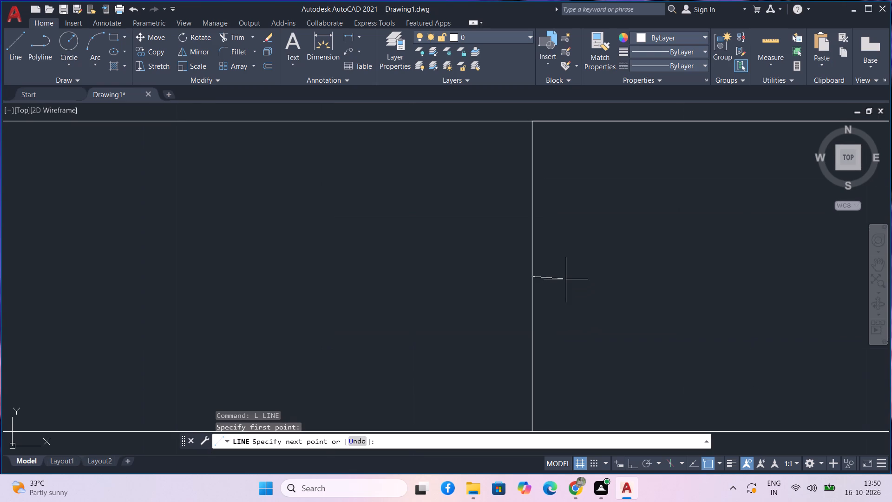
pyautogui.press('F8')
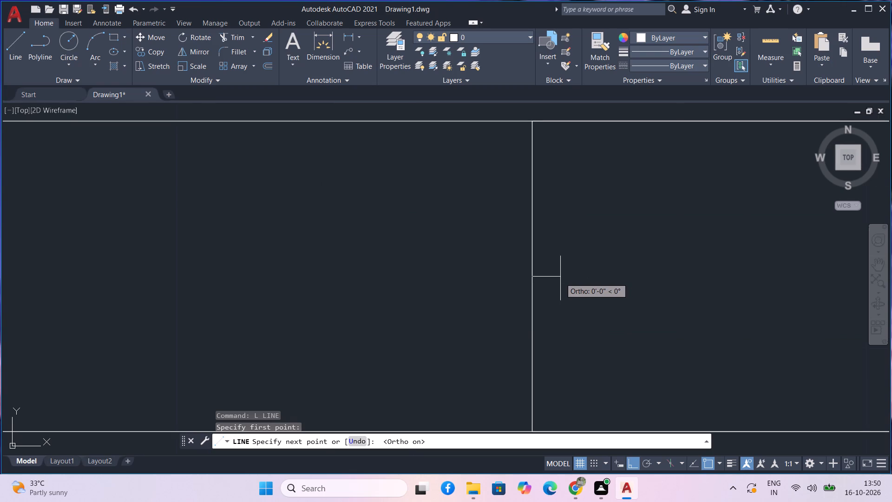
pyautogui.click(560, 278)
pyautogui.press('space')
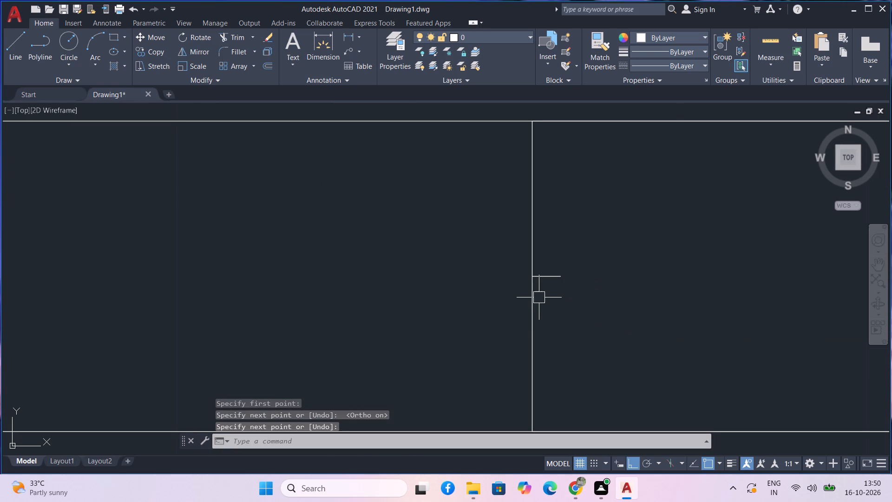
# Draw a parallel horizontal line of the same length from the rectangle's left edge, just below the first short line.
pyautogui.write('l')
pyautogui.press('space')
pyautogui.scroll(2, 538, 294)
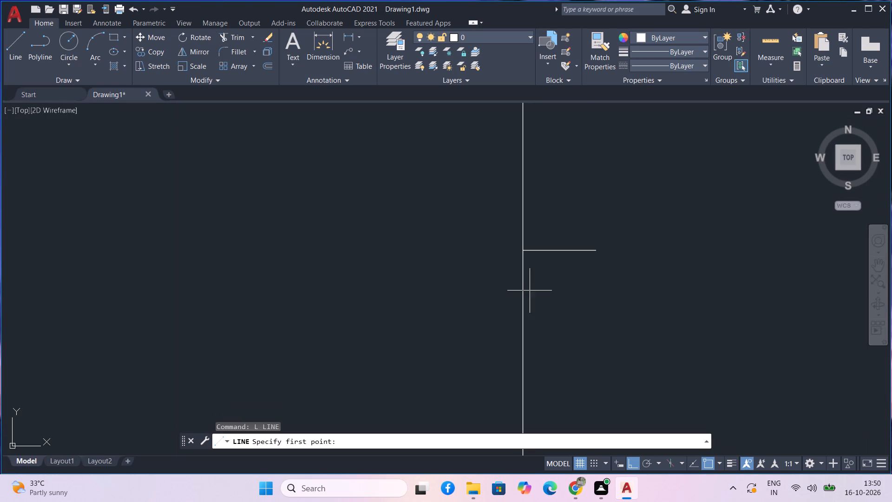
pyautogui.scroll(1, 530, 288)
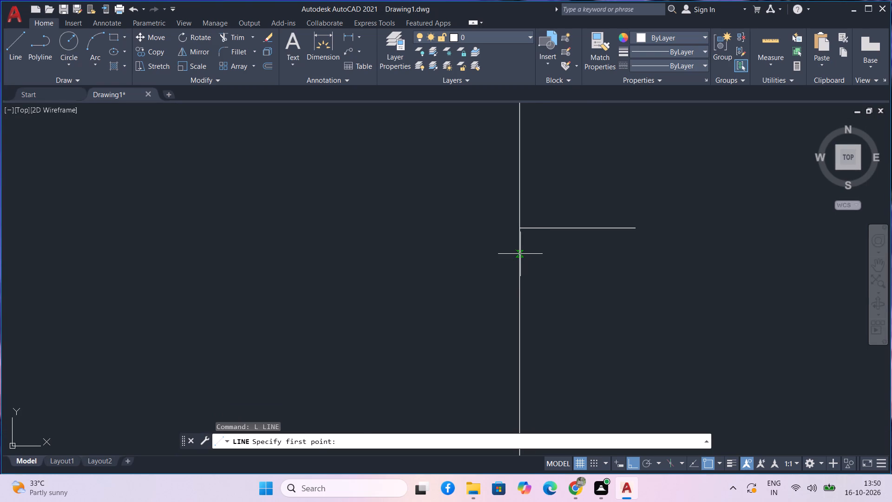
pyautogui.click(520, 254)
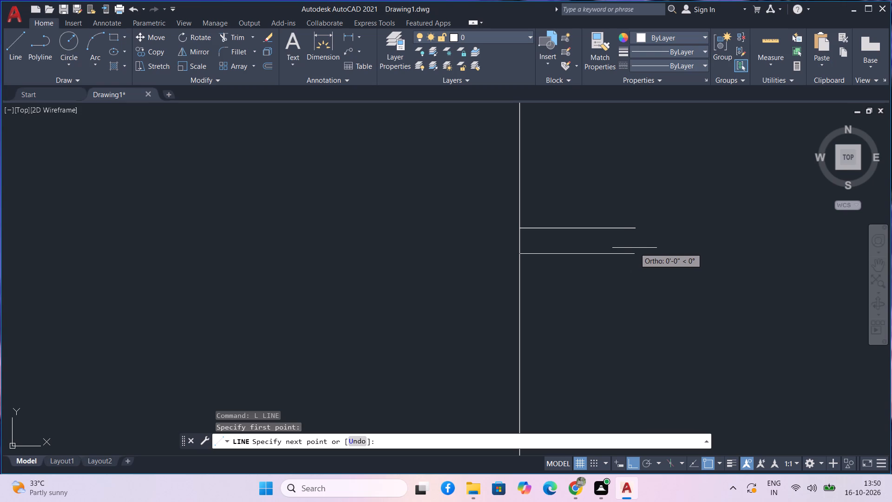
pyautogui.click(635, 248)
pyautogui.press('space')
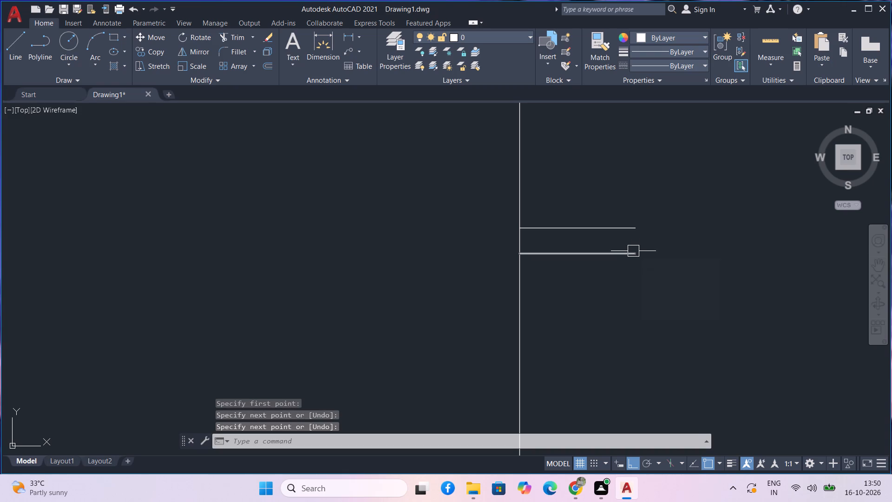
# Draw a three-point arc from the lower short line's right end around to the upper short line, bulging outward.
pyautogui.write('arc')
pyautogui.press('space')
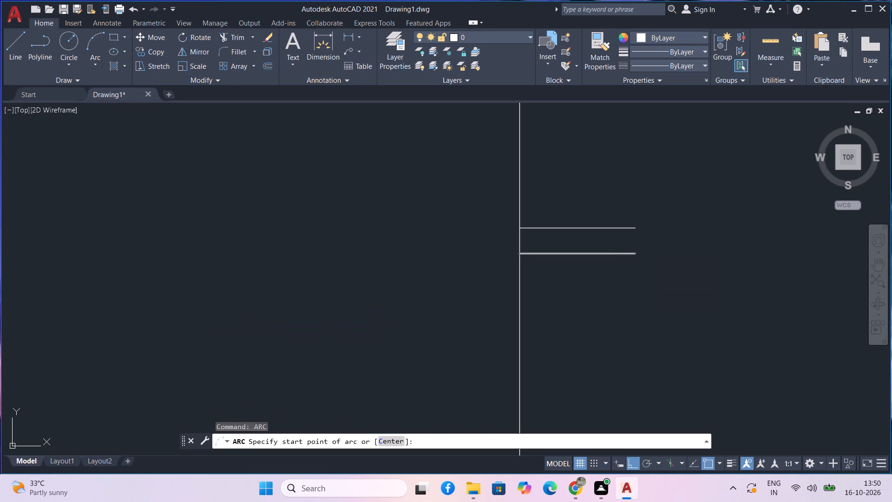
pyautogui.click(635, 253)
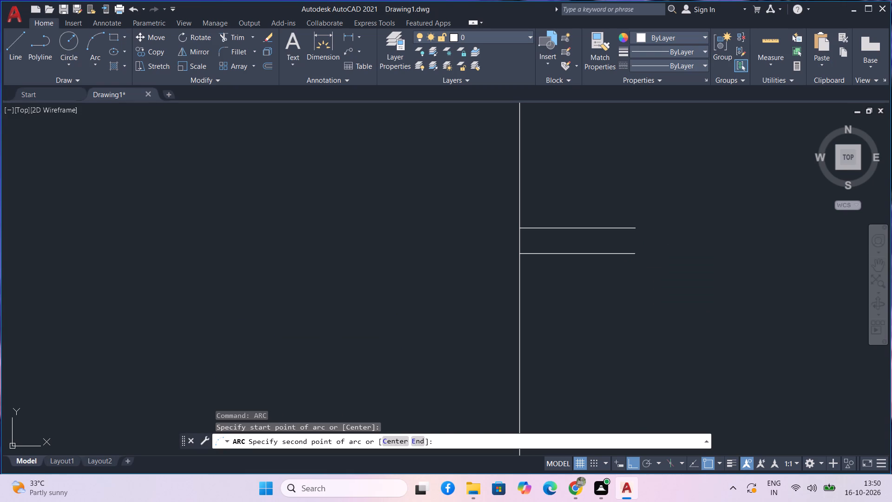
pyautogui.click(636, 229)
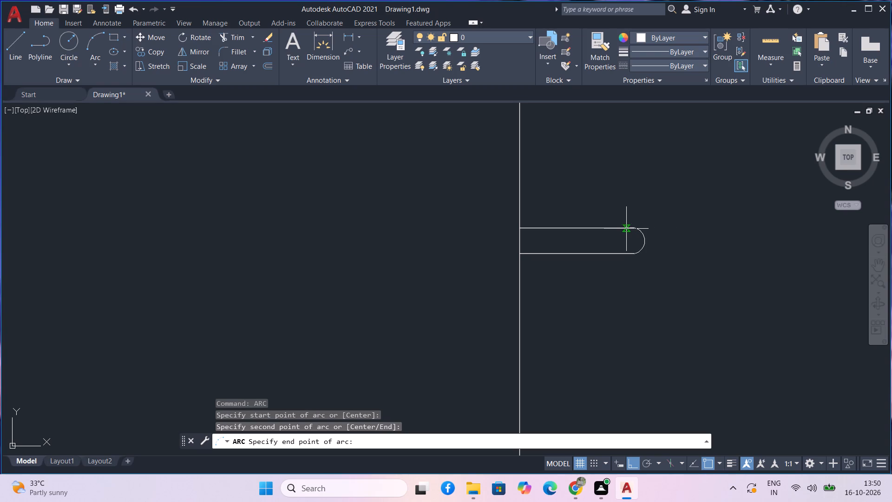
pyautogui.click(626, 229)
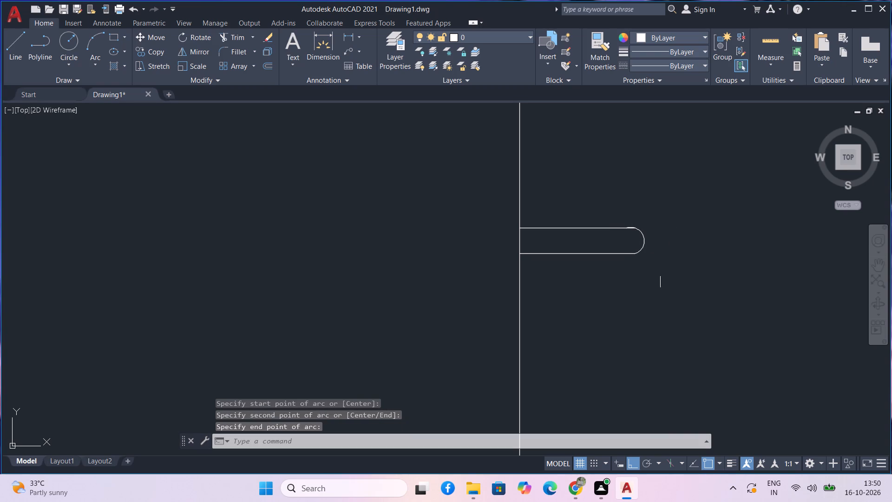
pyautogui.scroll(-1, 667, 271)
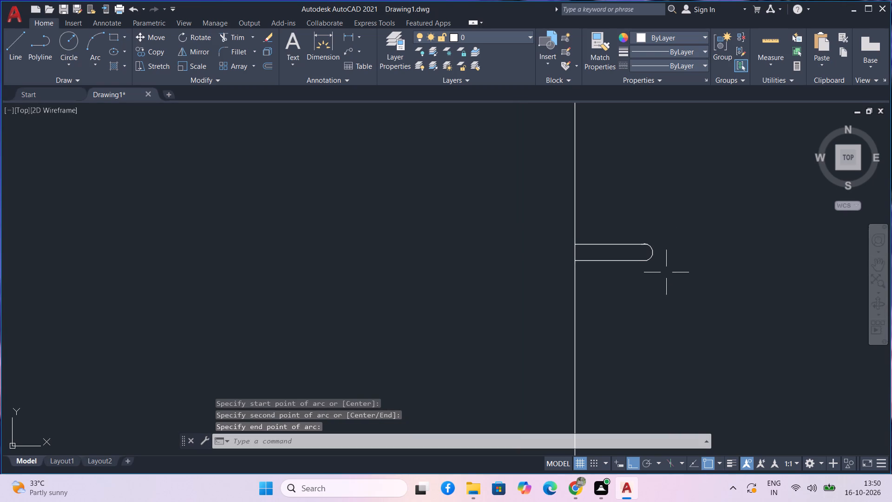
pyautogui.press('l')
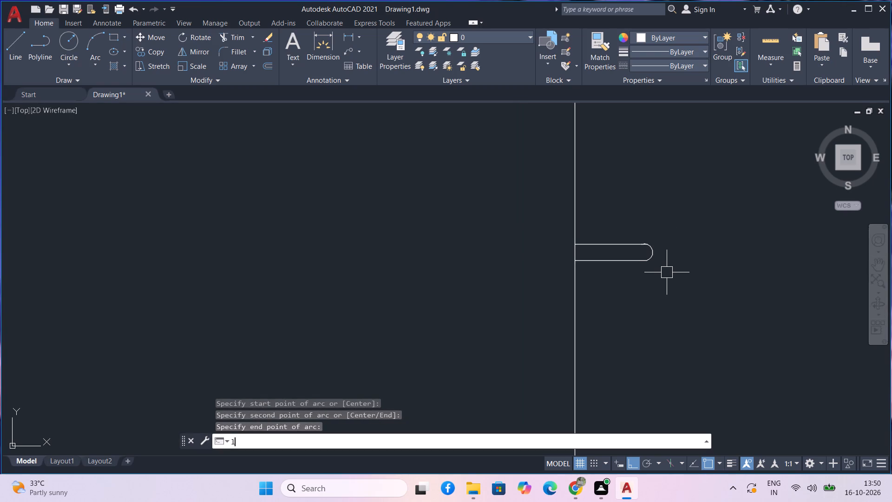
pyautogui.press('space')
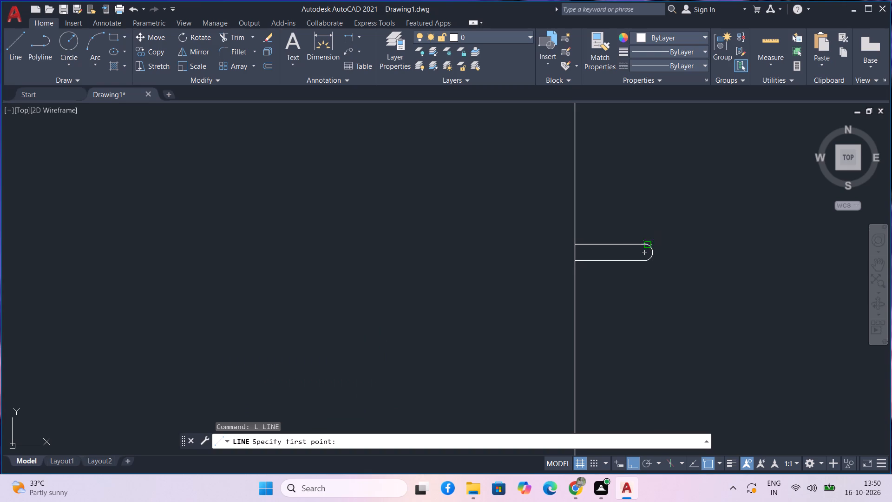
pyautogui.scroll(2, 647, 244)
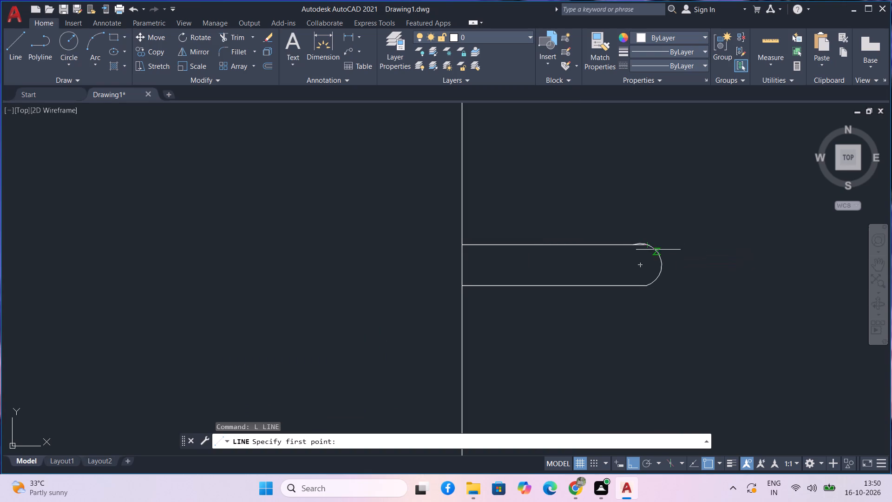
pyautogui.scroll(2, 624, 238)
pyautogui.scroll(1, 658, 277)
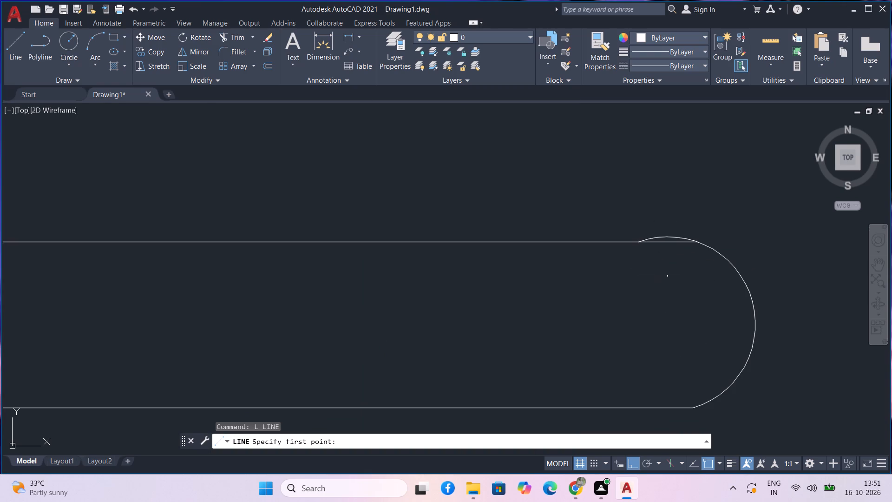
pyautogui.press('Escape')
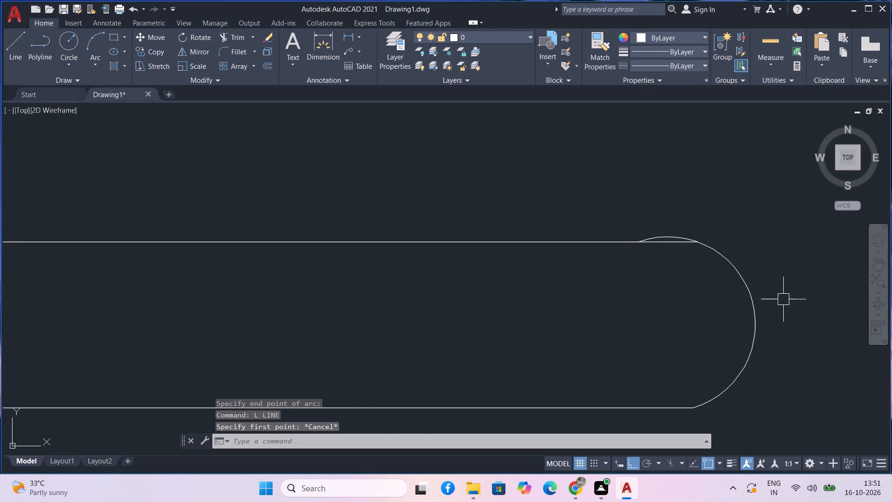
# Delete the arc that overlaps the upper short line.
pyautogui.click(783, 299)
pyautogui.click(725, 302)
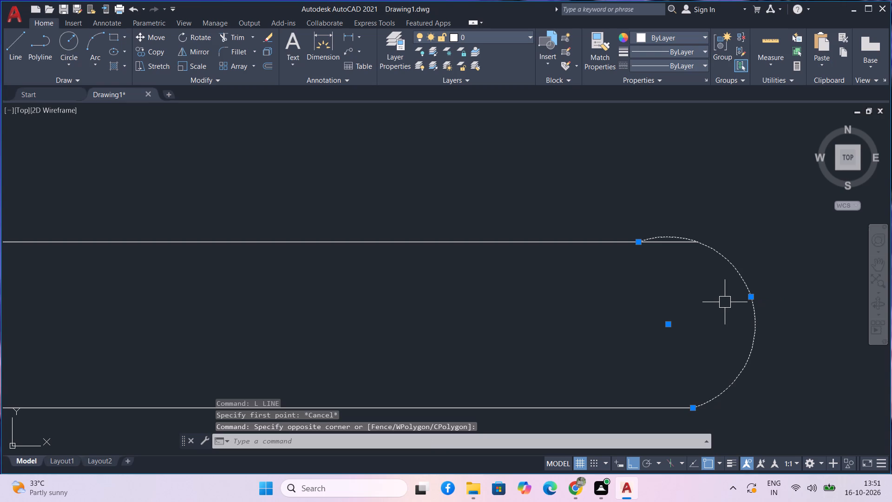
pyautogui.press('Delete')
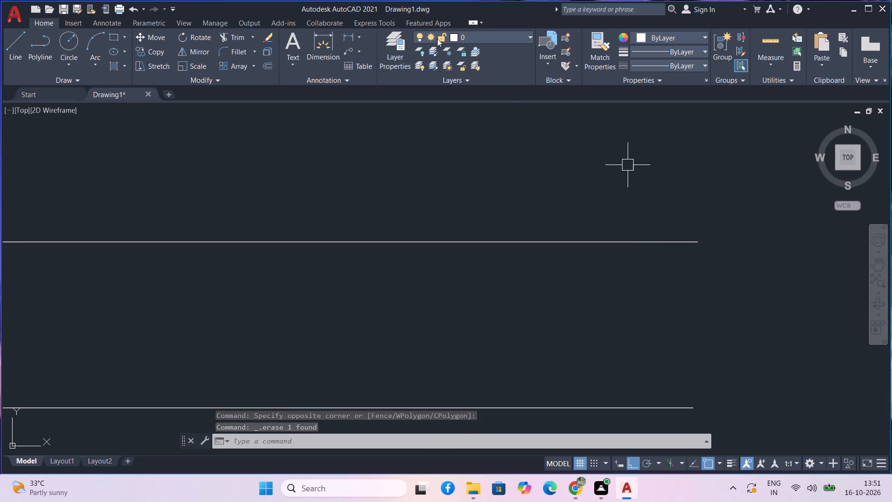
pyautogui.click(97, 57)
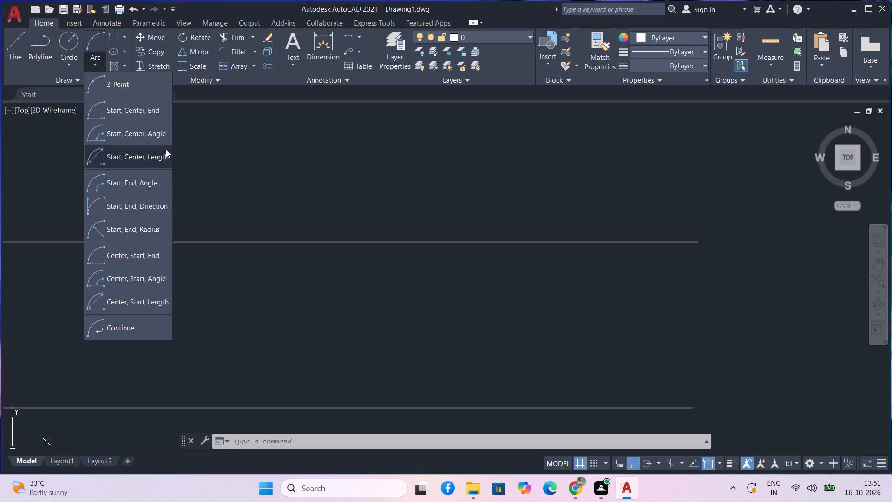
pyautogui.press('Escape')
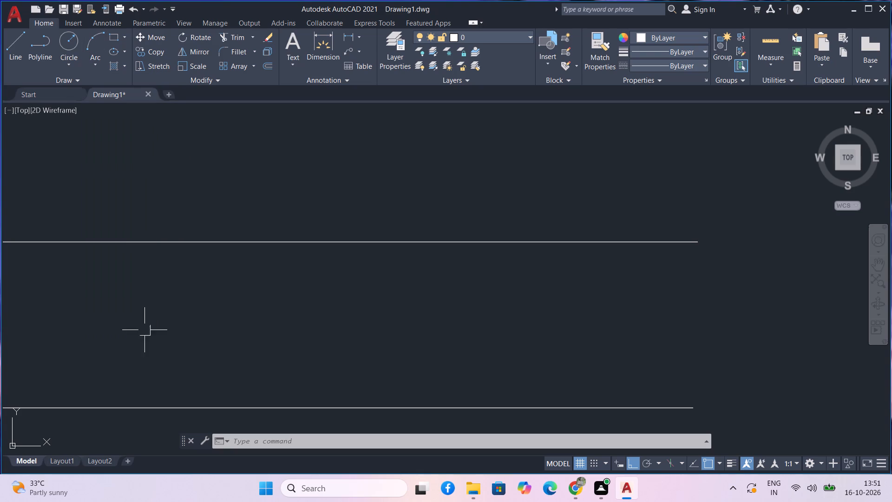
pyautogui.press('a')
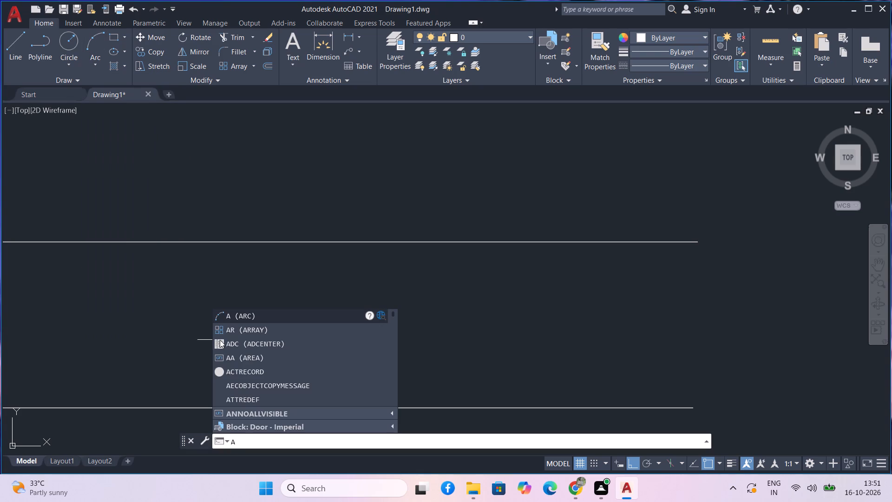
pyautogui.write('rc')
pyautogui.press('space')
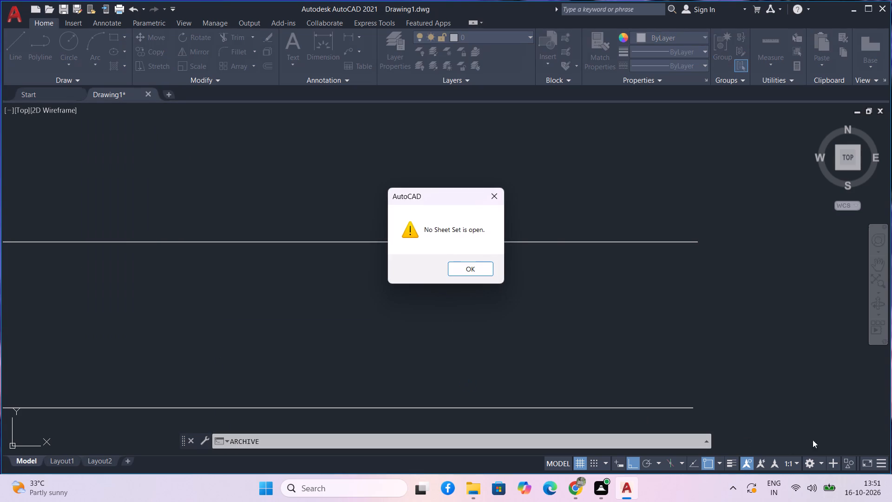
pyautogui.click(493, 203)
# Draw a three-point arc closing the two short lines, from the lower line's right end through to the upper line's right end.
pyautogui.scroll(-2, 548, 329)
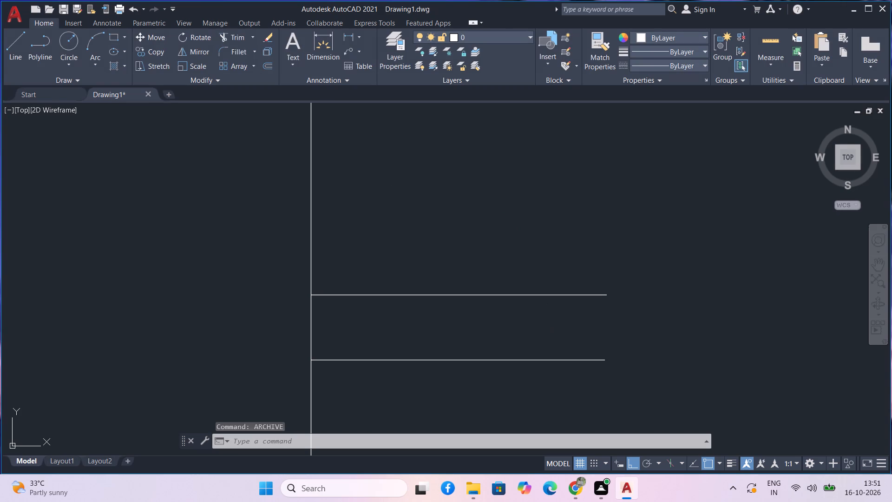
pyautogui.moveTo(557, 331); pyautogui.dragTo(518, 307, button='middle')
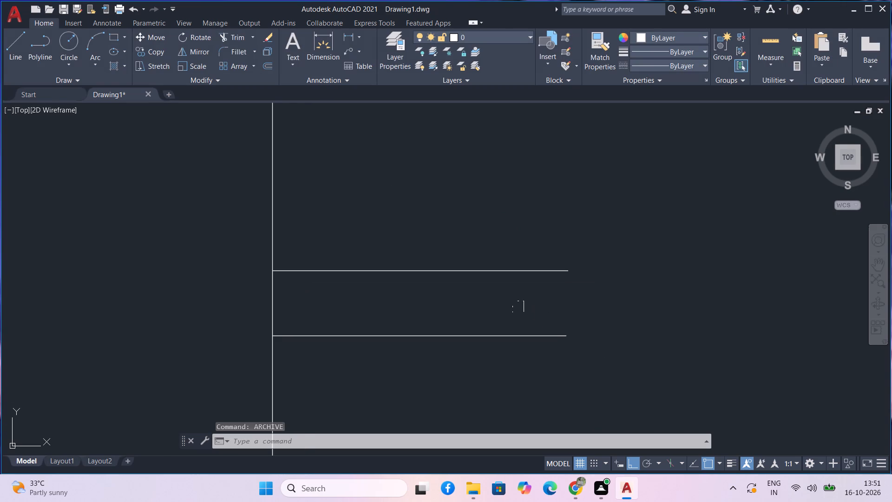
pyautogui.write('arc')
pyautogui.press('space')
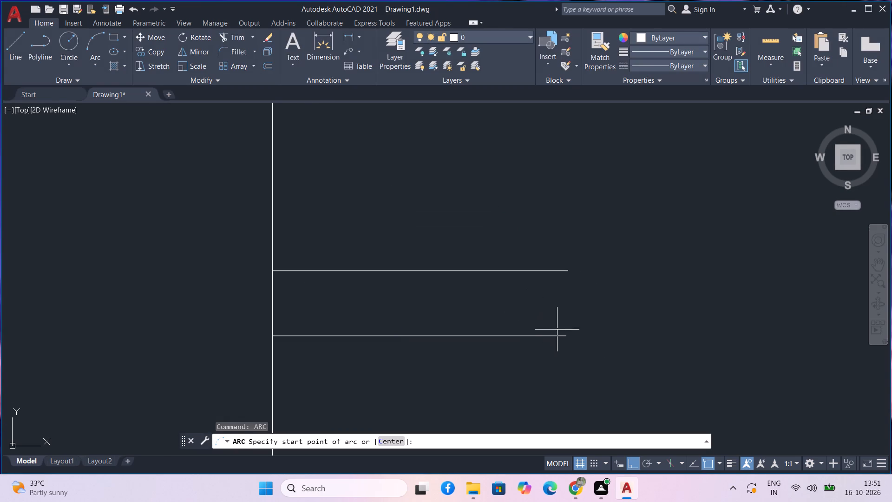
pyautogui.click(566, 334)
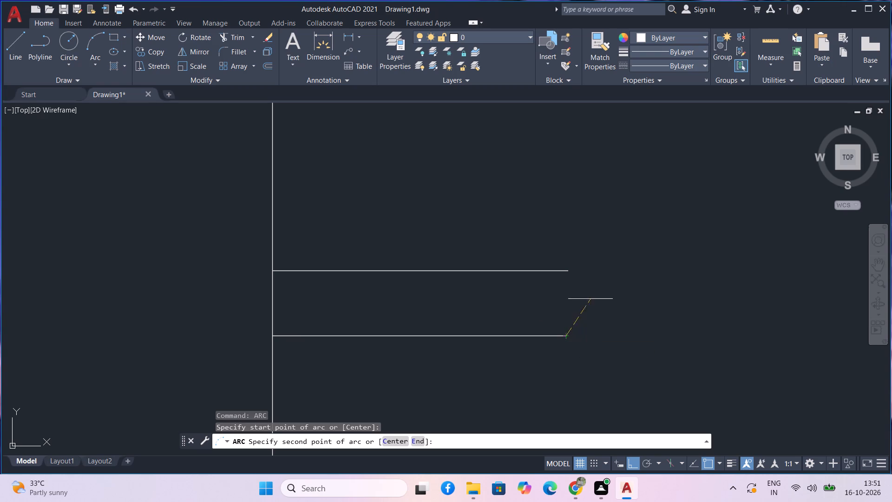
pyautogui.scroll(2, 581, 282)
pyautogui.moveTo(581, 282); pyautogui.dragTo(559, 352, button='middle')
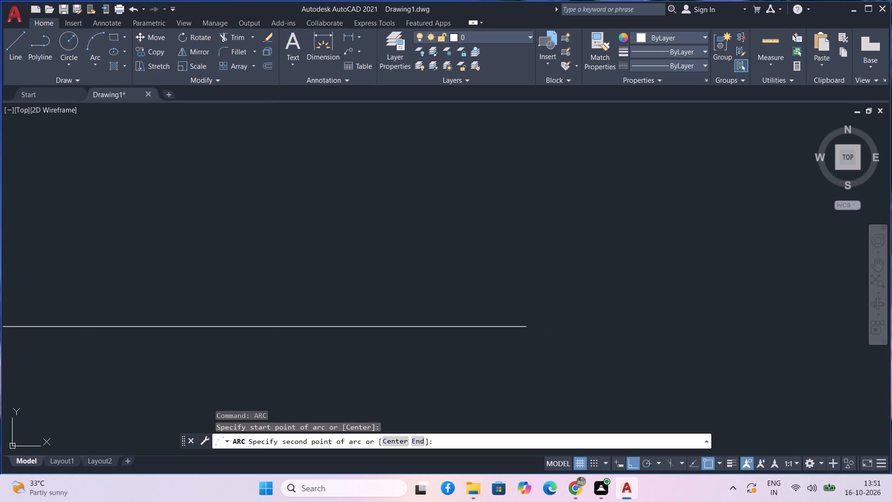
pyautogui.click(528, 329)
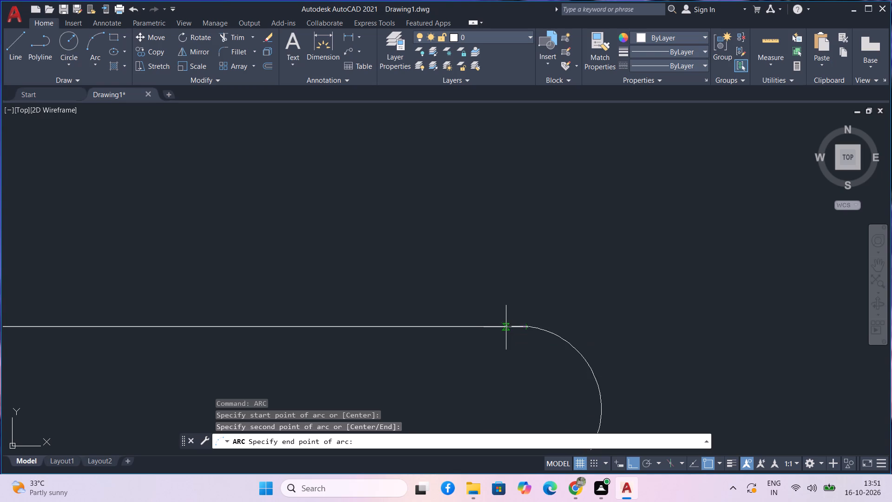
pyautogui.scroll(3, 510, 328)
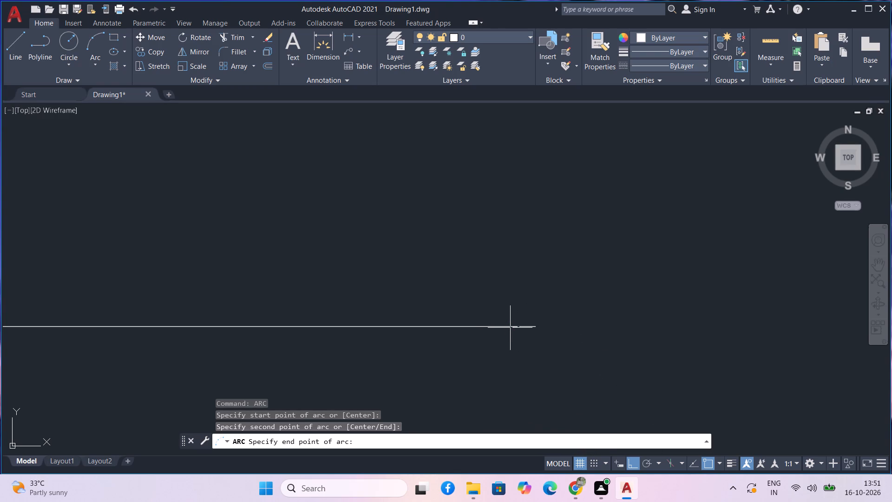
pyautogui.scroll(2, 510, 328)
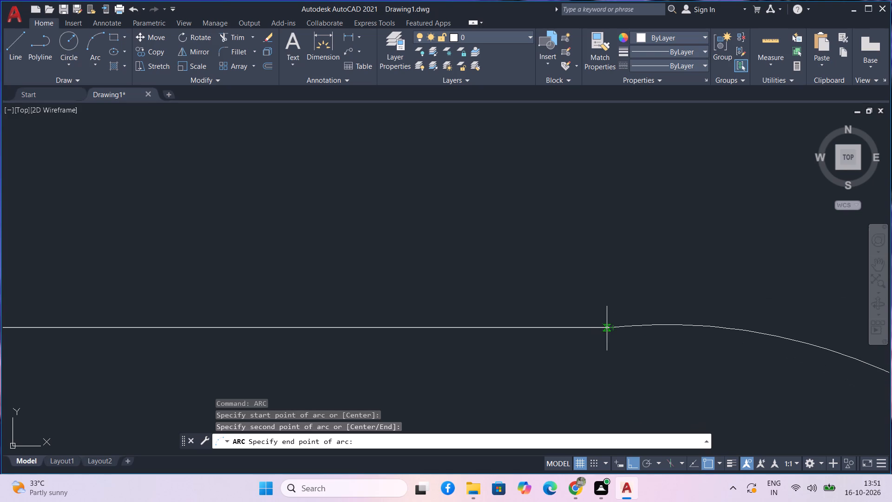
pyautogui.scroll(1, 607, 328)
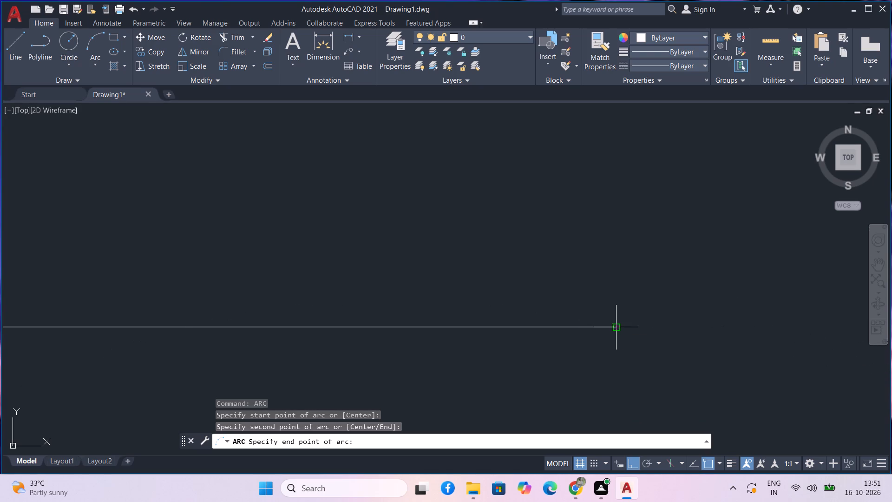
pyautogui.scroll(2, 619, 328)
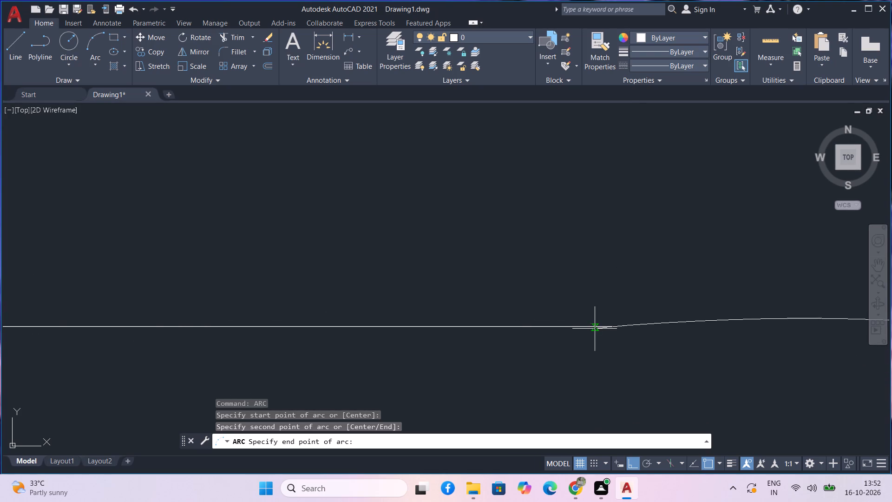
pyautogui.click(598, 329)
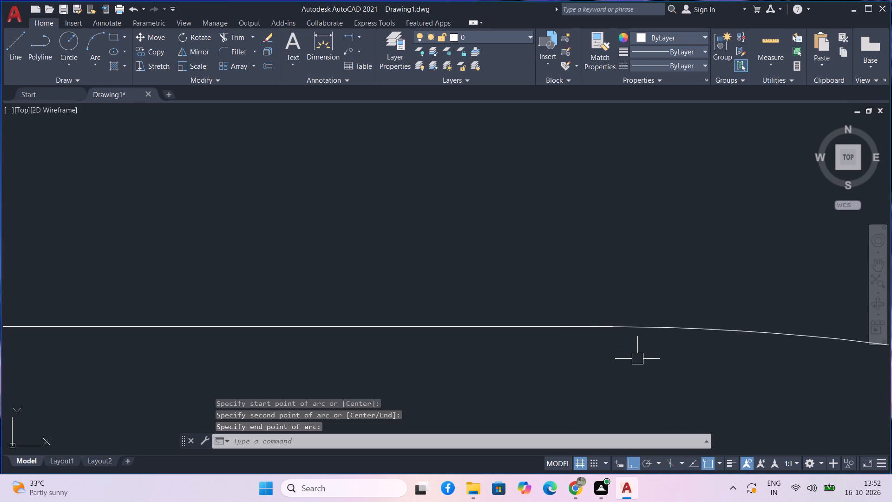
# Examine the rounded detail on the left rectangle's edge, both up close and against the surrounding partition.
pyautogui.scroll(-11, 637, 359)
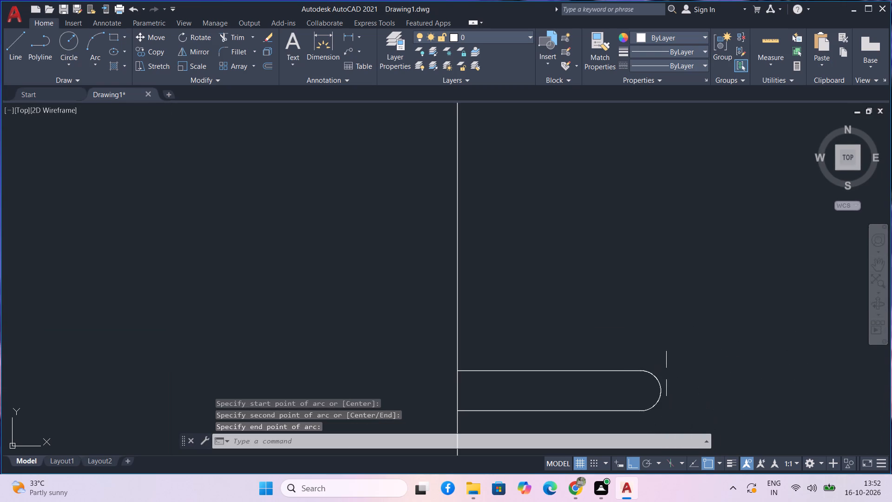
pyautogui.moveTo(672, 374); pyautogui.dragTo(640, 303, button='middle')
pyautogui.scroll(-1, 637, 310)
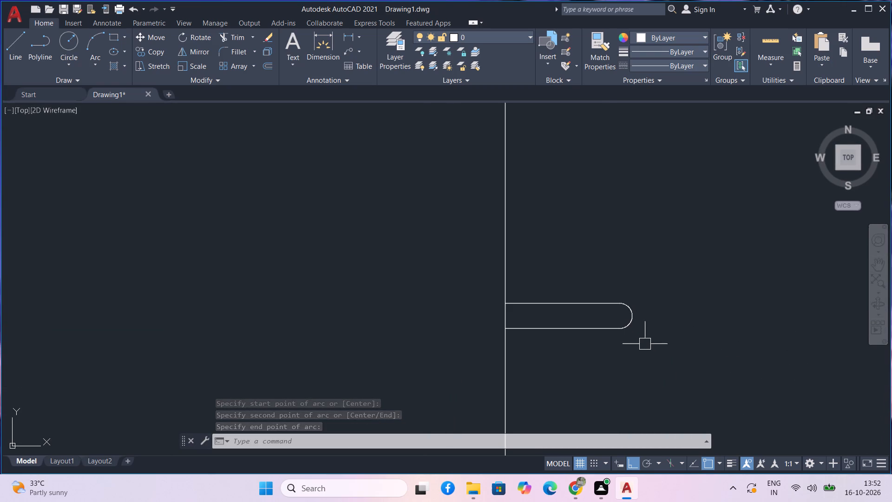
pyautogui.scroll(-7, 649, 355)
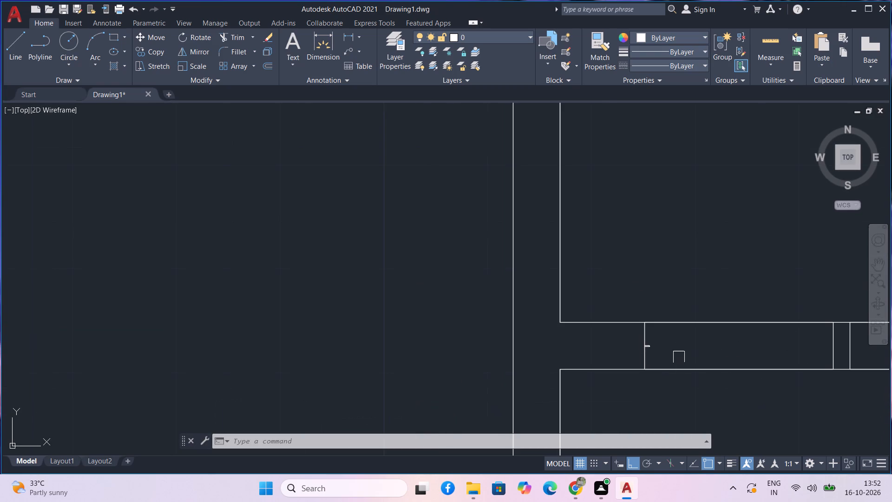
pyautogui.moveTo(675, 357); pyautogui.dragTo(620, 358, button='middle')
pyautogui.scroll(2, 594, 345)
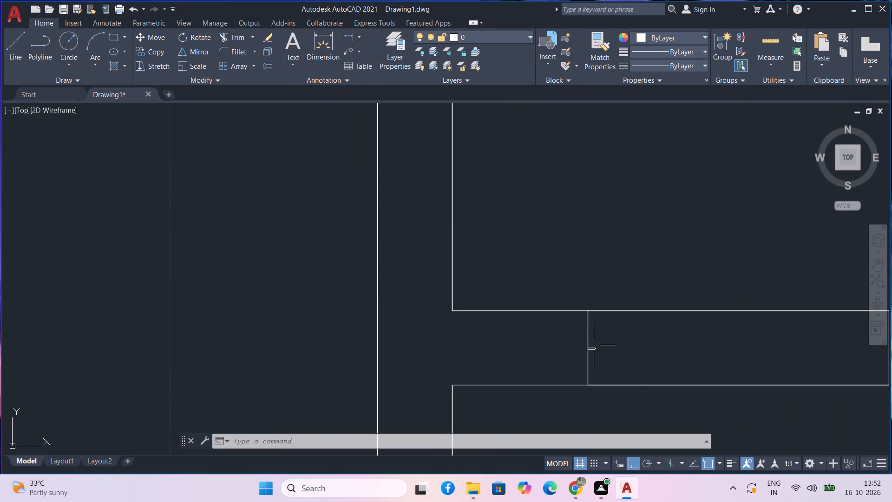
pyautogui.scroll(2, 594, 345)
pyautogui.moveTo(604, 352); pyautogui.dragTo(563, 278, button='middle')
pyautogui.scroll(2, 578, 305)
pyautogui.middleClick(575, 302)
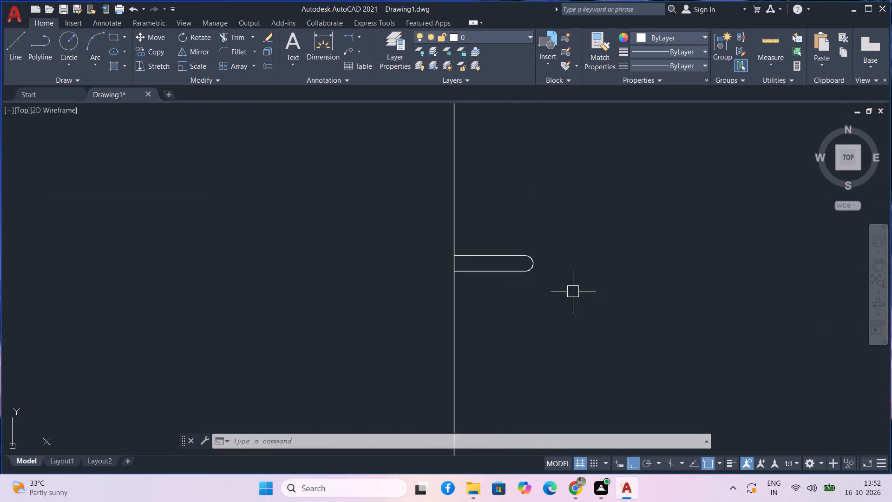
pyautogui.middleClick(572, 315)
pyautogui.moveTo(571, 304); pyautogui.dragTo(571, 321, button='middle')
# Draw a horizontal line about 7" long running right from the upper end of the rounded detail's arc.
pyautogui.scroll(2, 553, 291)
pyautogui.moveTo(552, 285); pyautogui.dragTo(538, 335, button='middle')
pyautogui.scroll(1, 537, 327)
pyautogui.press('l')
pyautogui.press('space')
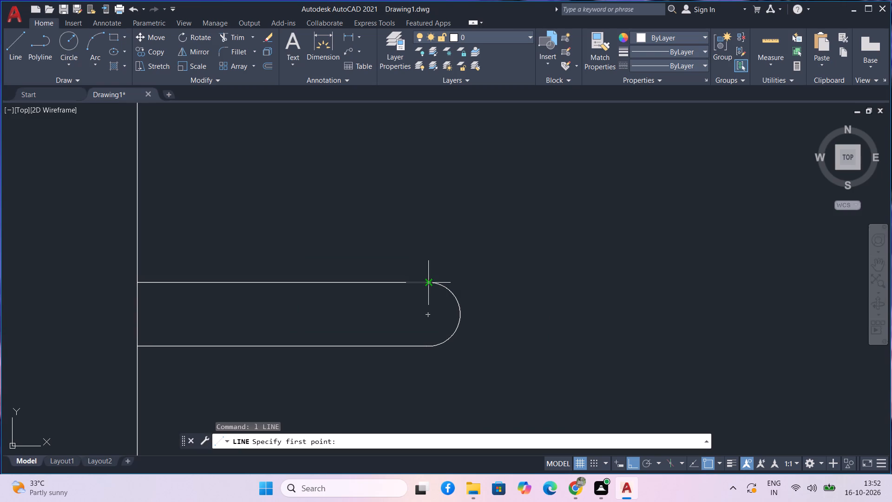
pyautogui.scroll(3, 432, 284)
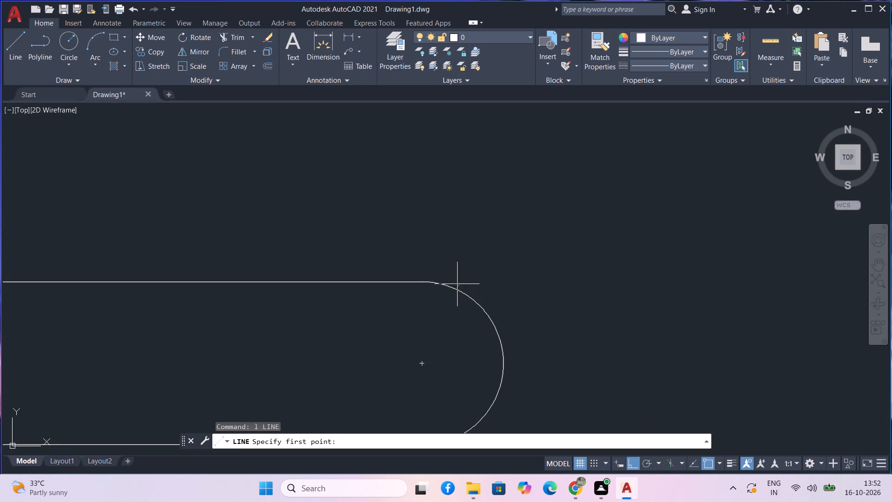
pyautogui.click(434, 283)
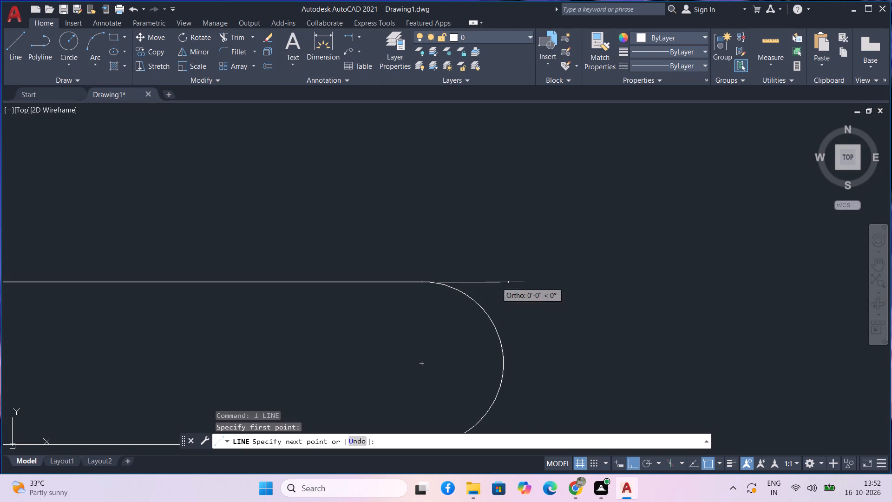
pyautogui.scroll(-3, 629, 289)
pyautogui.moveTo(640, 296); pyautogui.dragTo(572, 291, button='middle')
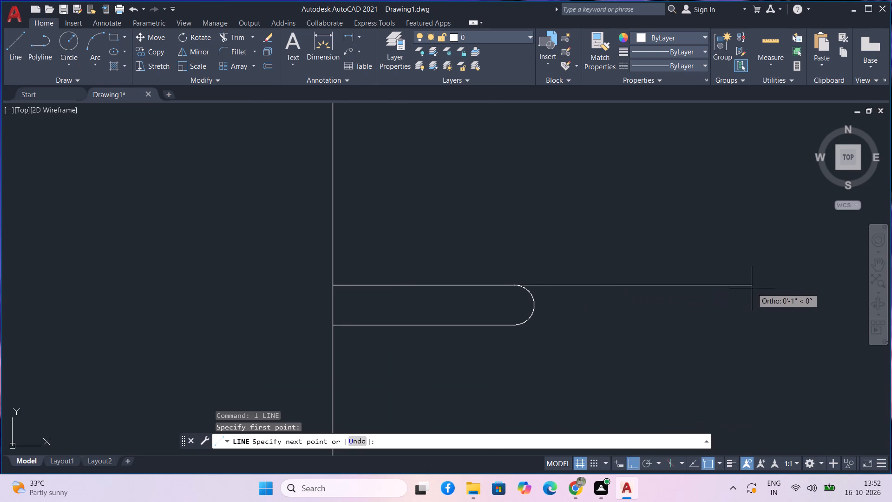
pyautogui.scroll(-6, 752, 288)
pyautogui.moveTo(581, 306); pyautogui.dragTo(342, 281, button='middle')
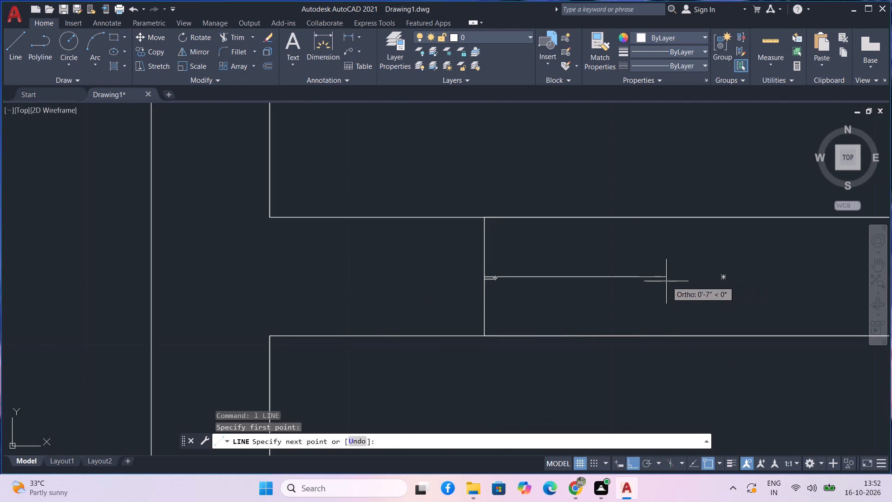
pyautogui.scroll(-1, 666, 281)
pyautogui.scroll(2, 680, 284)
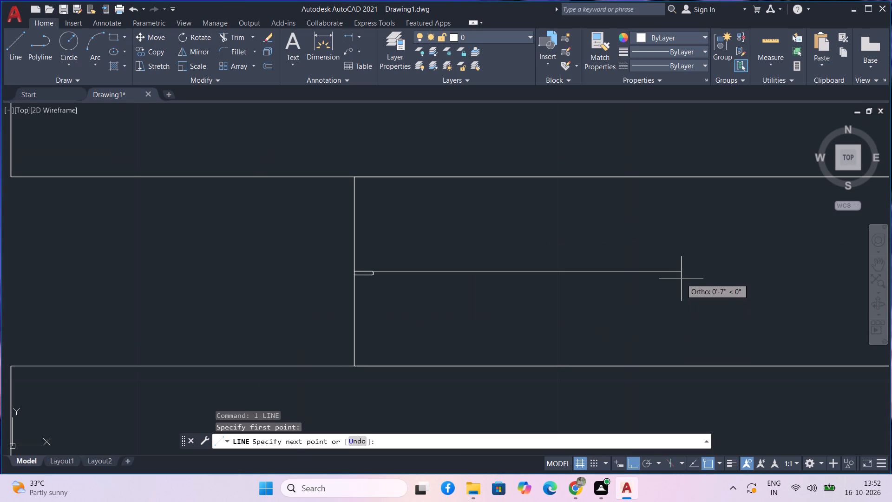
pyautogui.click(681, 278)
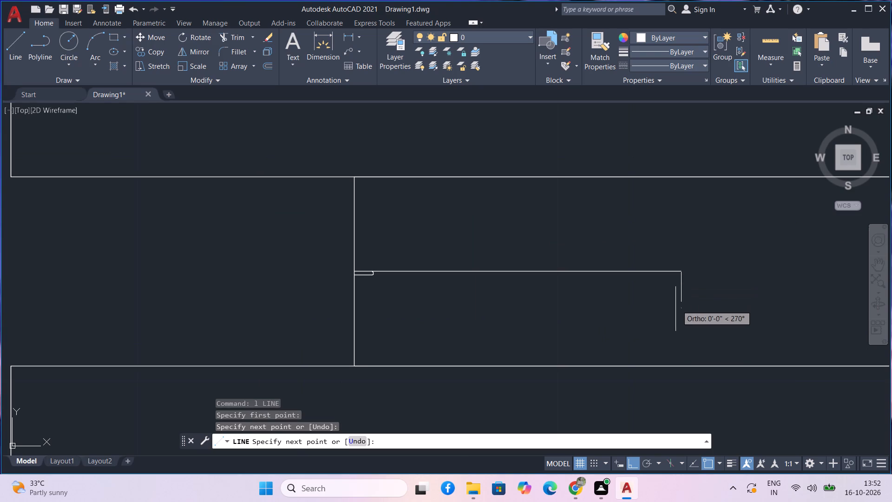
pyautogui.press('space')
# Draw a parallel horizontal line about 7" long running right from the arc's lower end, stopping slightly short of the upper line's end.
pyautogui.scroll(3, 349, 280)
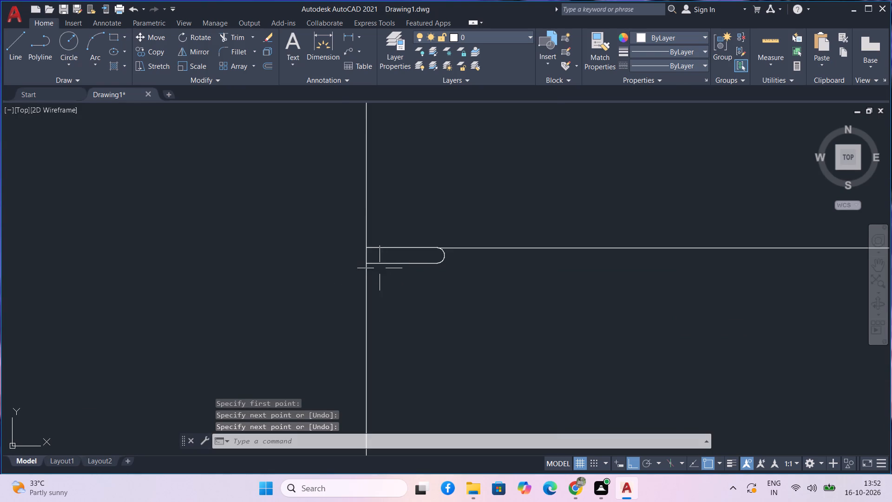
pyautogui.scroll(1, 410, 272)
pyautogui.write('l')
pyautogui.press('space')
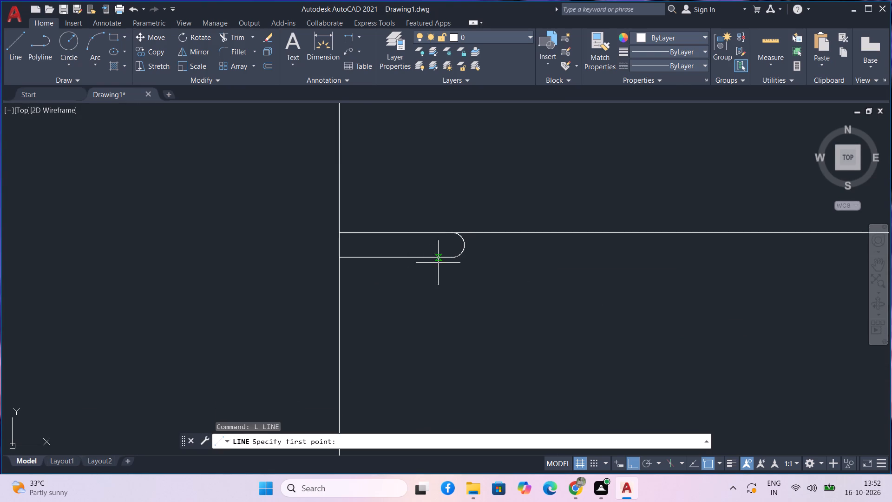
pyautogui.scroll(2, 438, 263)
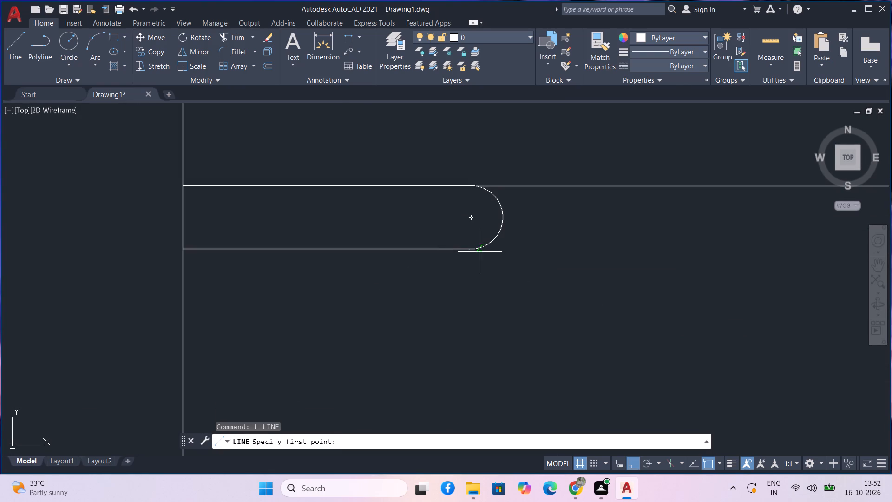
pyautogui.click(476, 249)
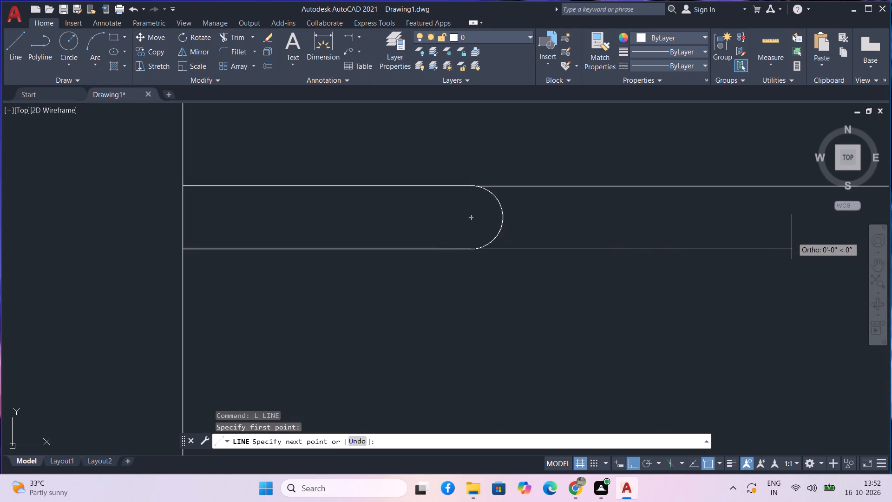
pyautogui.scroll(-3, 792, 236)
pyautogui.moveTo(679, 235); pyautogui.dragTo(388, 215, button='middle')
pyautogui.scroll(-2, 659, 218)
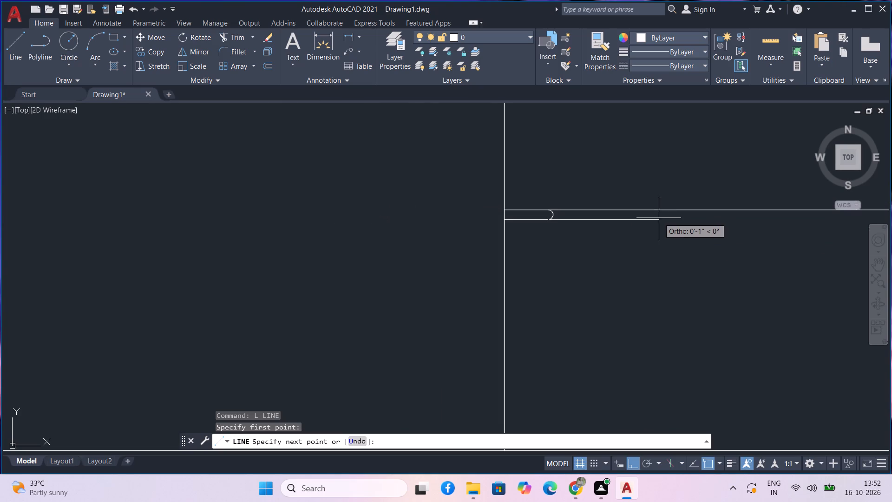
pyautogui.moveTo(715, 234); pyautogui.dragTo(331, 245, button='middle')
pyautogui.scroll(-2, 420, 249)
pyautogui.scroll(-1, 534, 276)
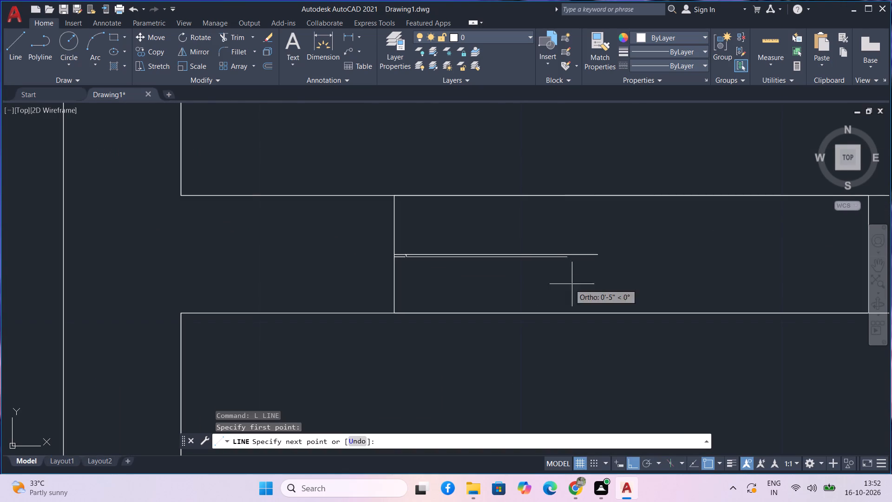
pyautogui.scroll(4, 596, 271)
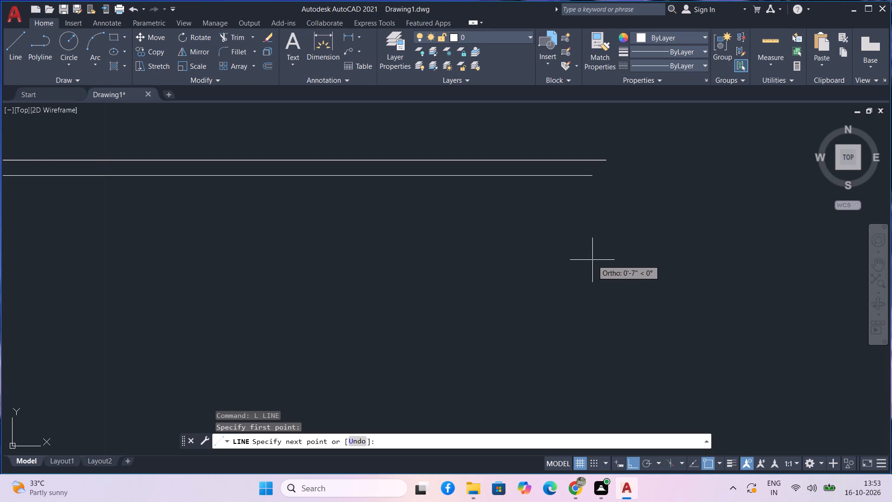
pyautogui.click(592, 260)
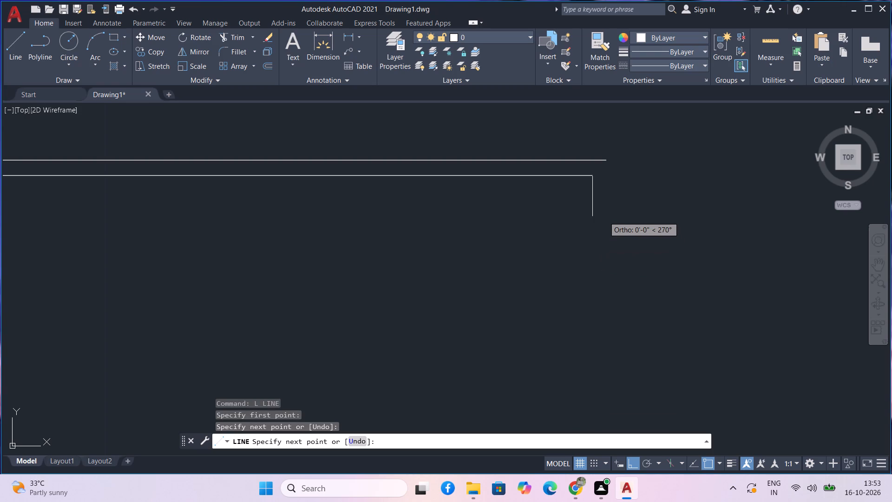
# Continue the lower line with a short vertical segment down and a short horizontal segment to the right.
pyautogui.click(606, 191)
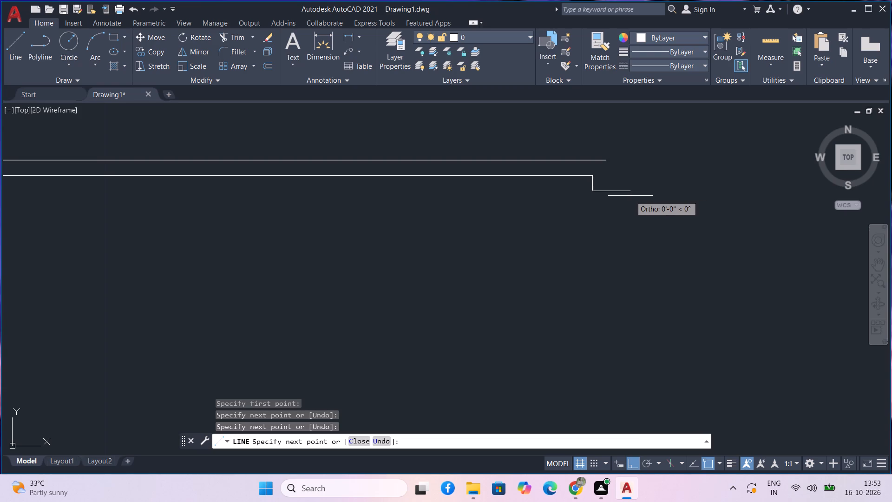
pyautogui.click(619, 196)
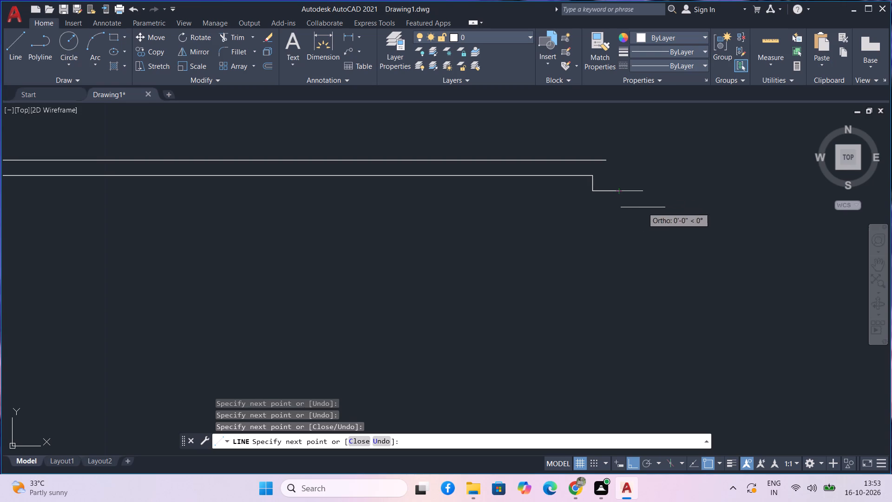
pyautogui.press('space')
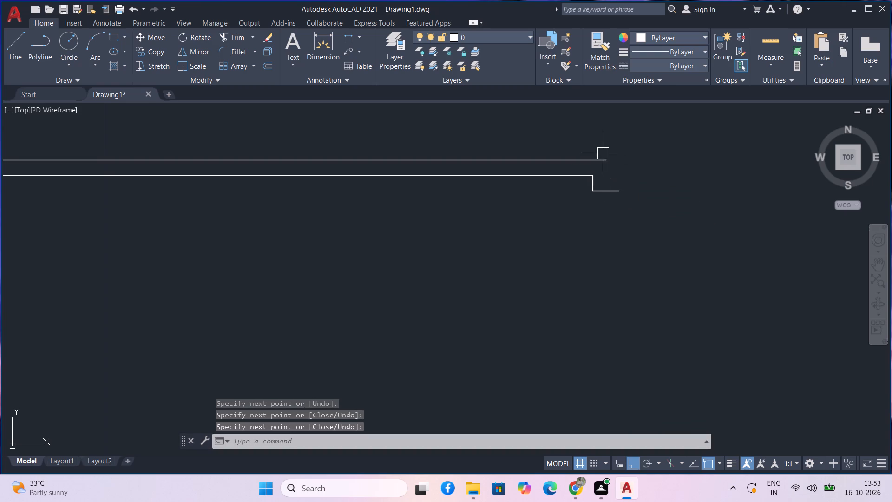
# Draw a short horizontal line continuing the upper long line rightward to nearly above the lower stepped segment's right end.
pyautogui.scroll(2, 603, 153)
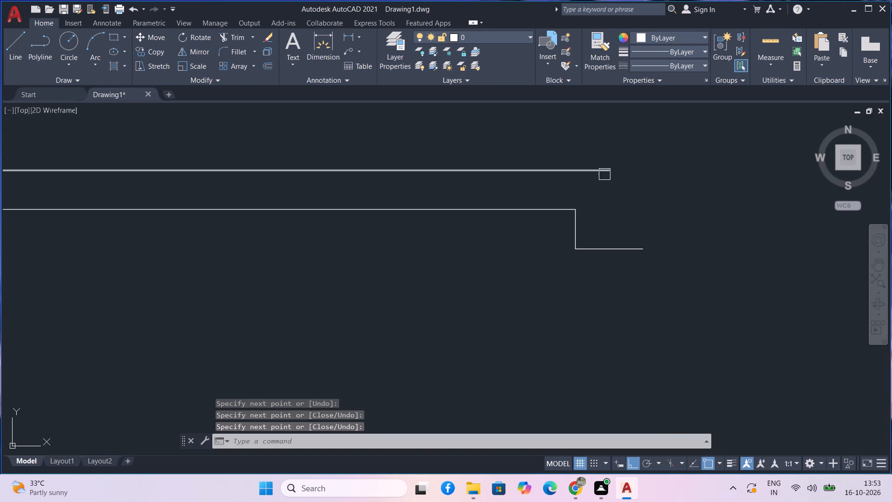
pyautogui.write('l')
pyautogui.press('space')
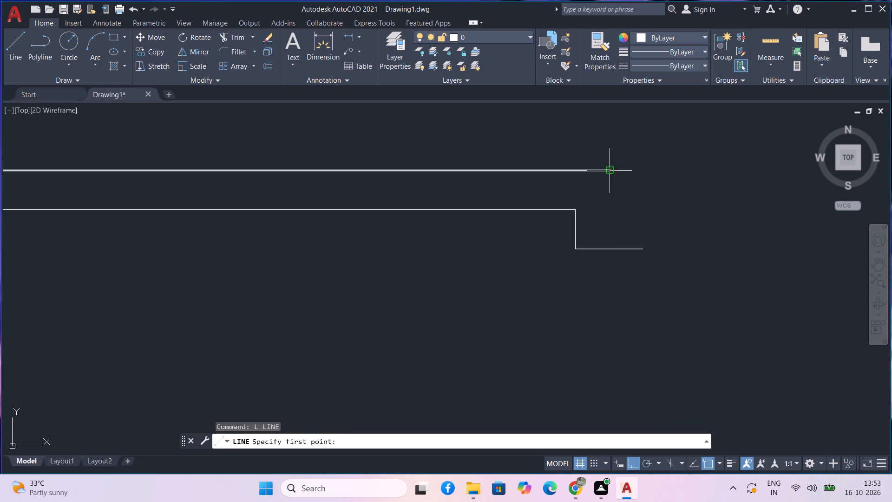
pyautogui.scroll(2, 613, 169)
pyautogui.click(607, 174)
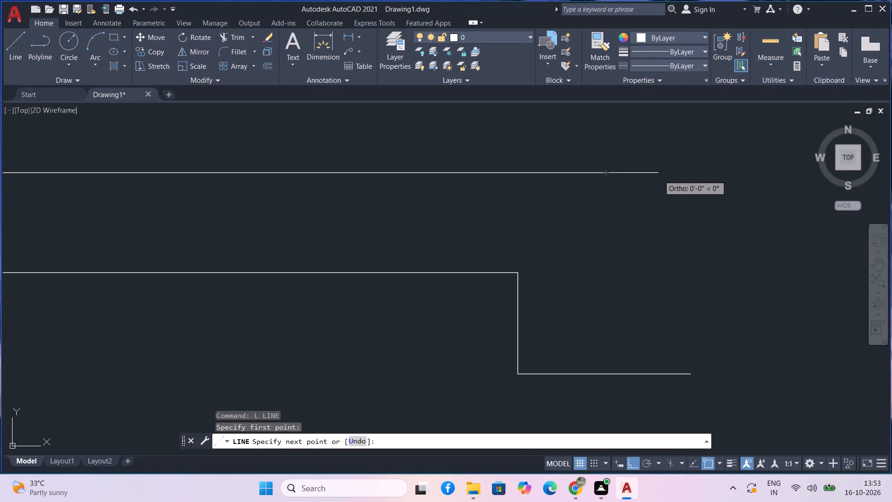
pyautogui.scroll(-1, 659, 175)
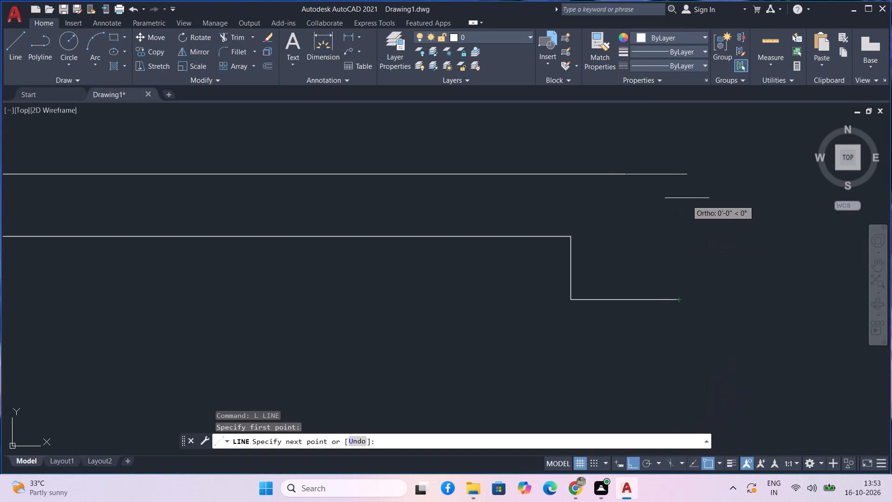
pyautogui.click(674, 189)
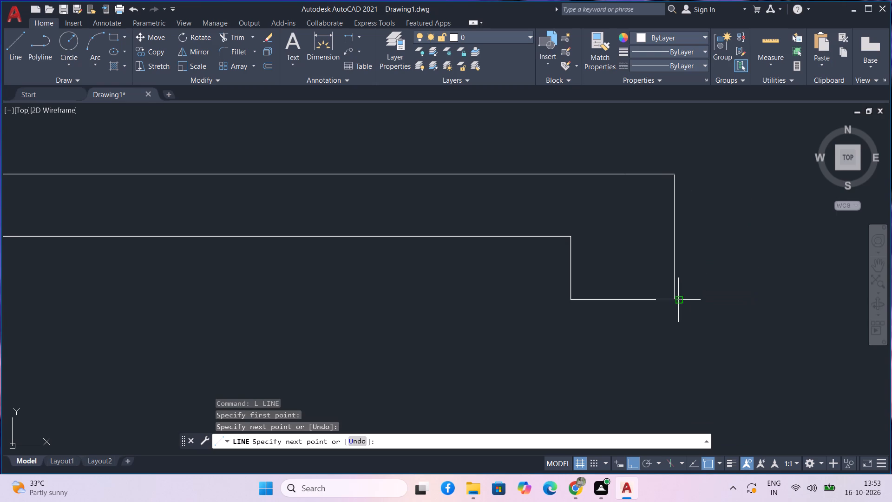
pyautogui.press('space')
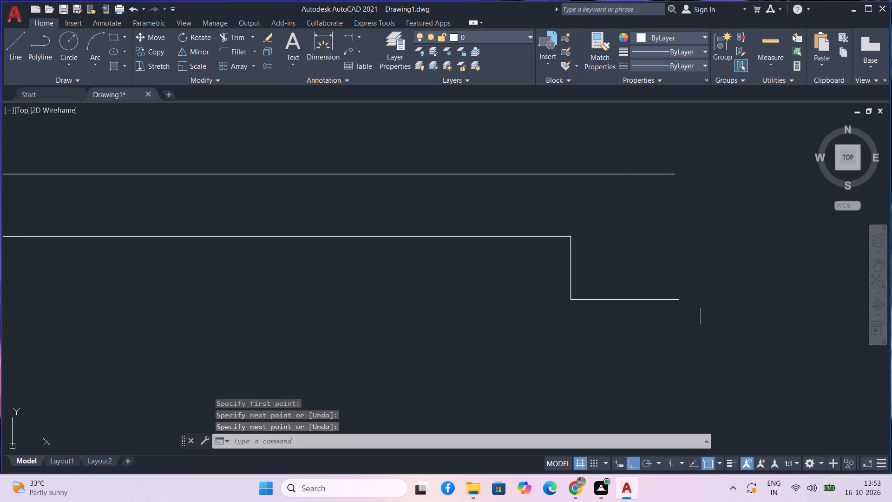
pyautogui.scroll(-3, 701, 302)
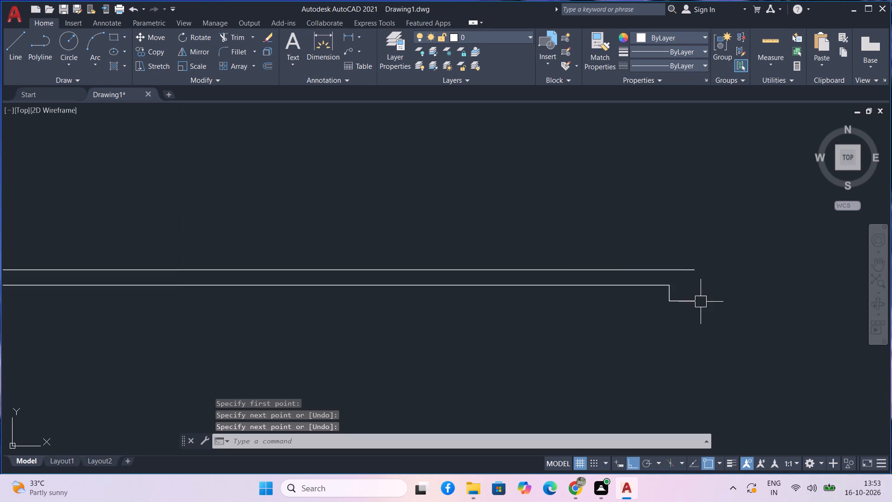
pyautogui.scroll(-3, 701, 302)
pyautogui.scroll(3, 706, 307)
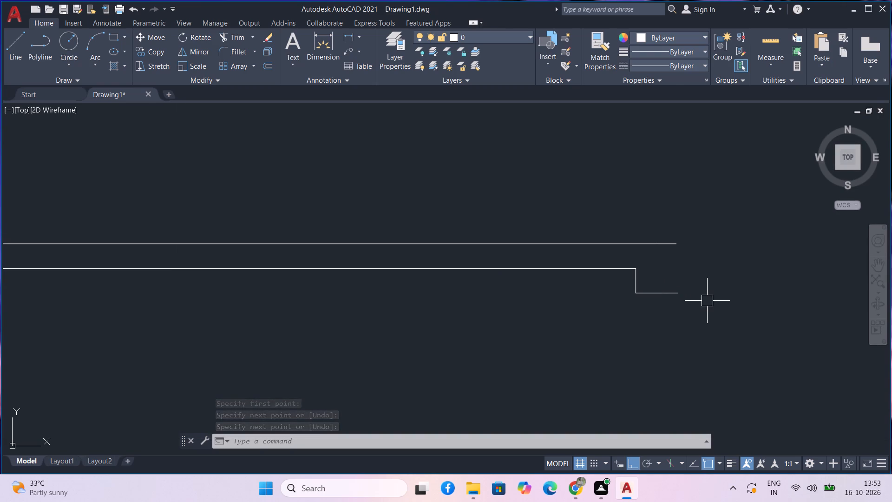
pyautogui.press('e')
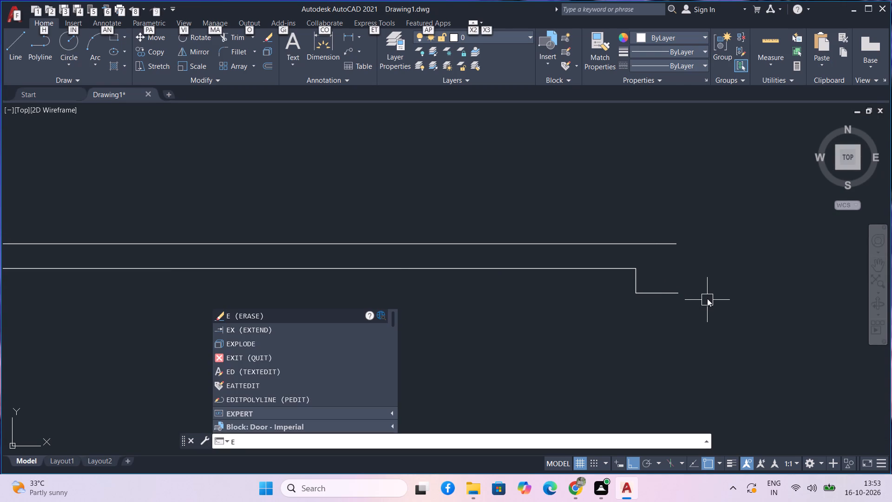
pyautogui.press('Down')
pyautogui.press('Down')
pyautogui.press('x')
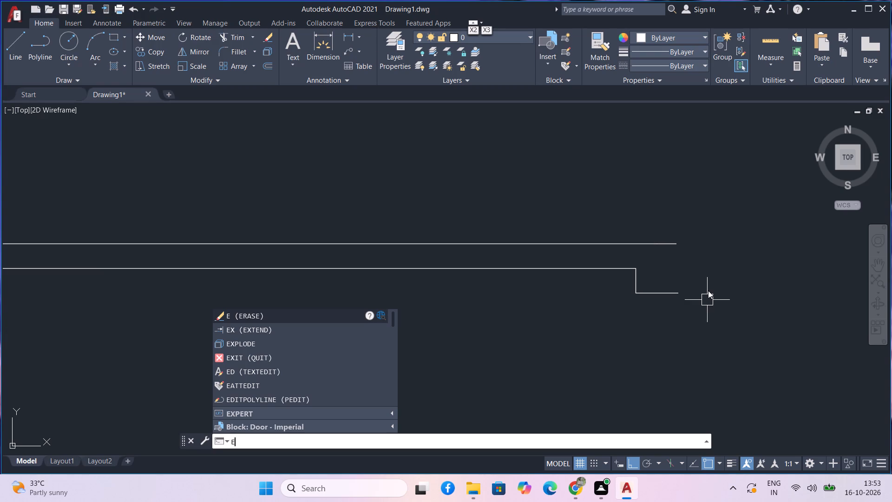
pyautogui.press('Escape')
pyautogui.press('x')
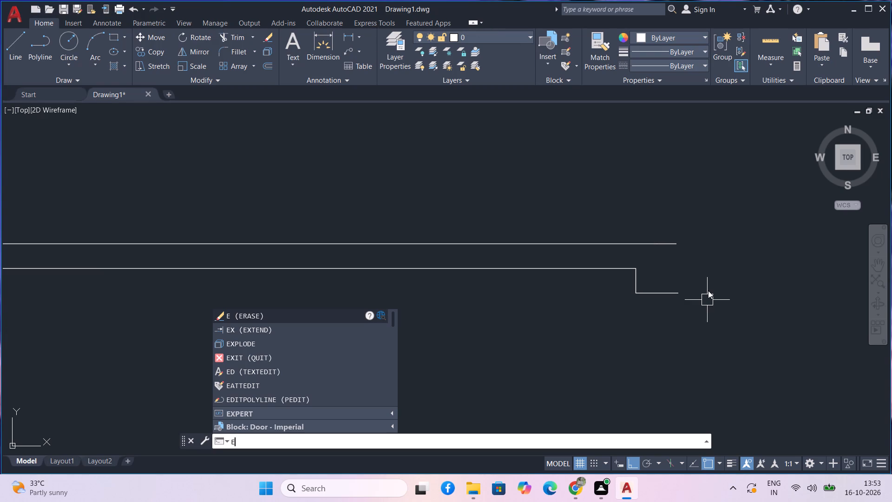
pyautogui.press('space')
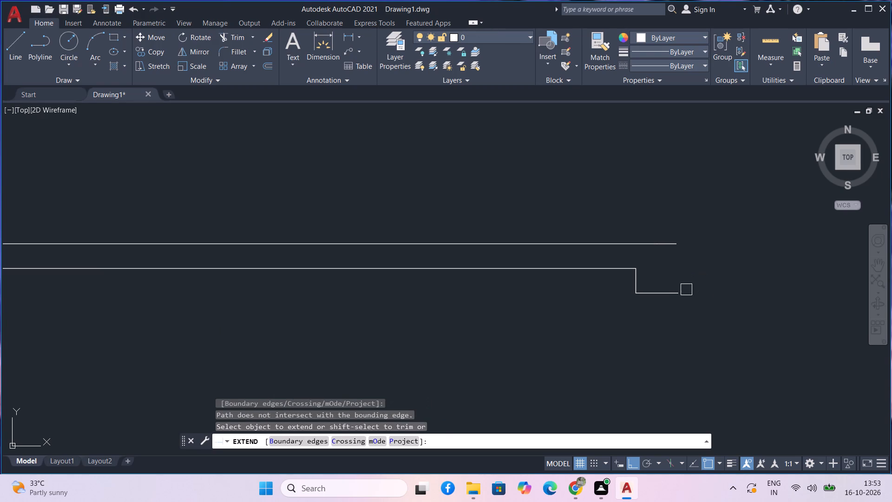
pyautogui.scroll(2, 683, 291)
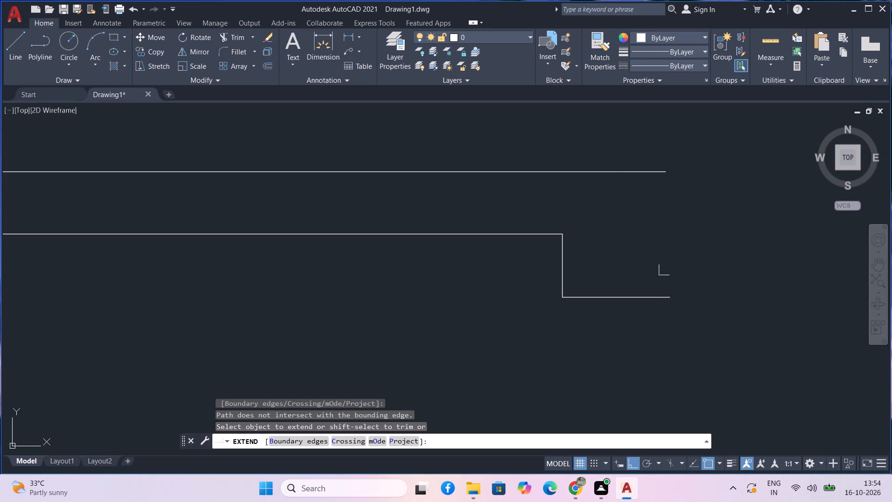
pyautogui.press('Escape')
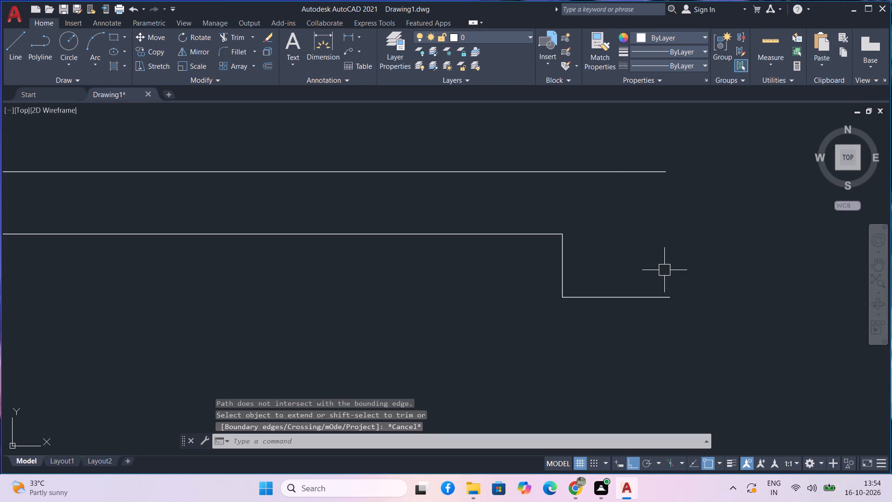
# Draw a vertical line from the lower stepped segment's right end up to just below the upper long line's level.
pyautogui.write('l')
pyautogui.press('space')
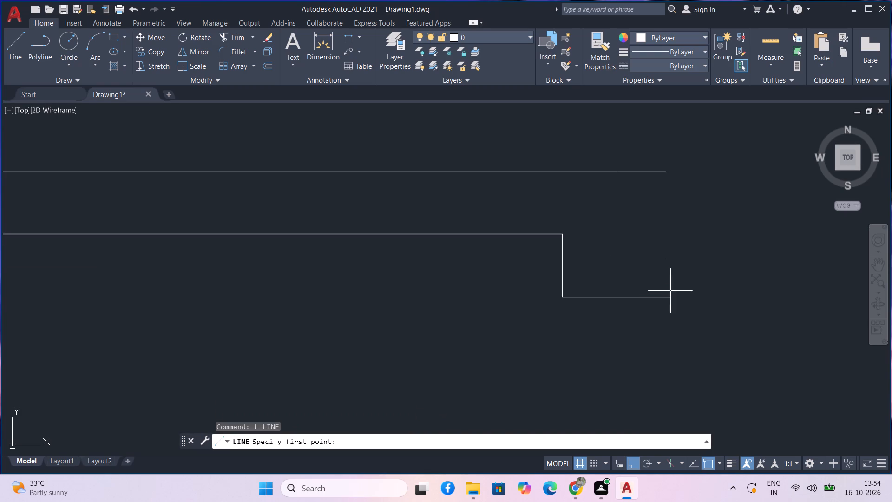
pyautogui.click(669, 294)
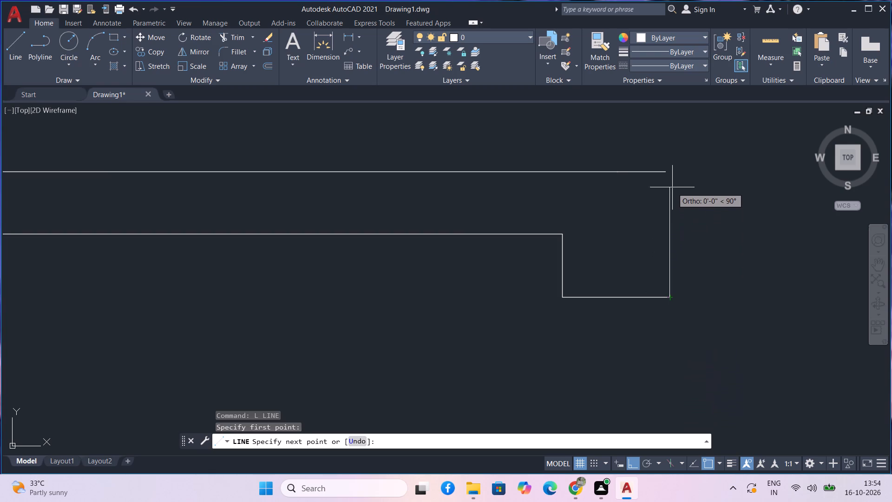
pyautogui.click(673, 174)
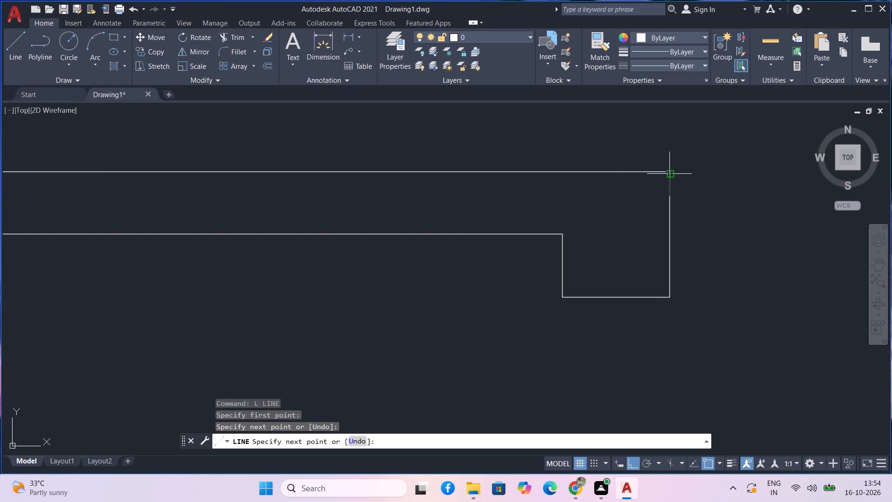
pyautogui.press('space')
# Draw a short vertical line continuing the end line upward past the level of the upper horizontal line.
pyautogui.scroll(2, 692, 178)
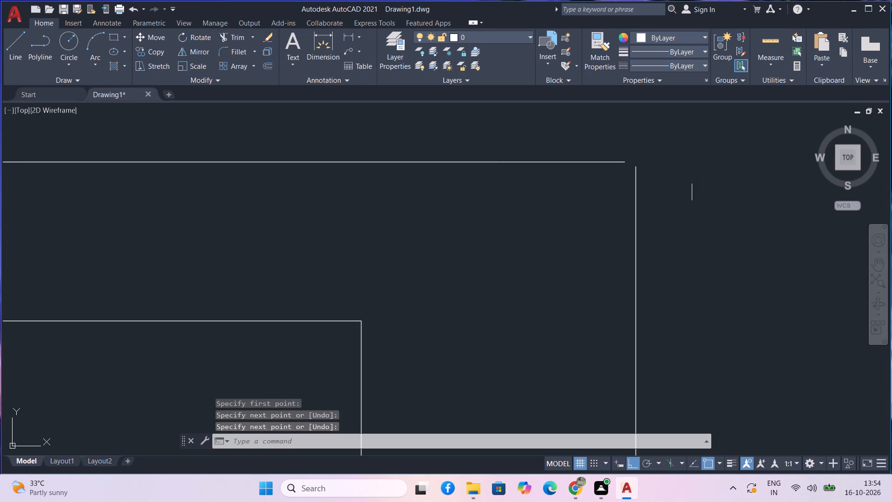
pyautogui.moveTo(692, 172); pyautogui.dragTo(696, 248, button='middle')
pyautogui.scroll(2, 684, 231)
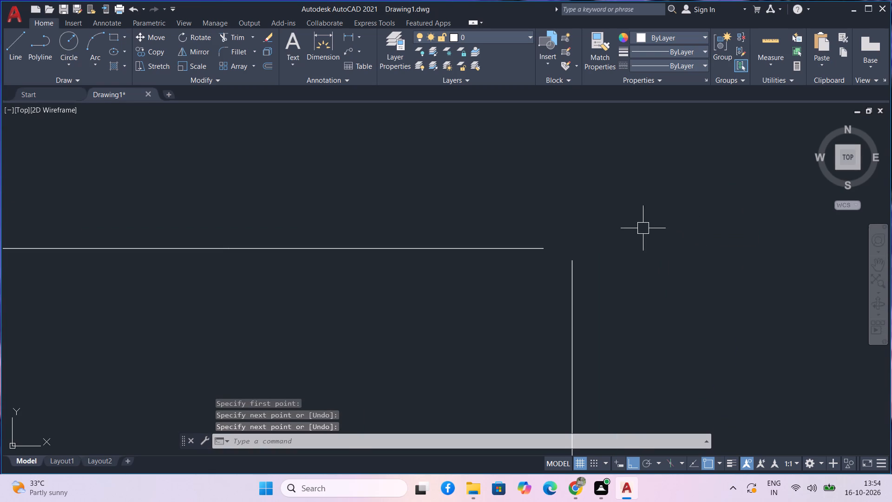
pyautogui.moveTo(642, 228); pyautogui.dragTo(643, 205, button='middle')
pyautogui.scroll(1, 643, 205)
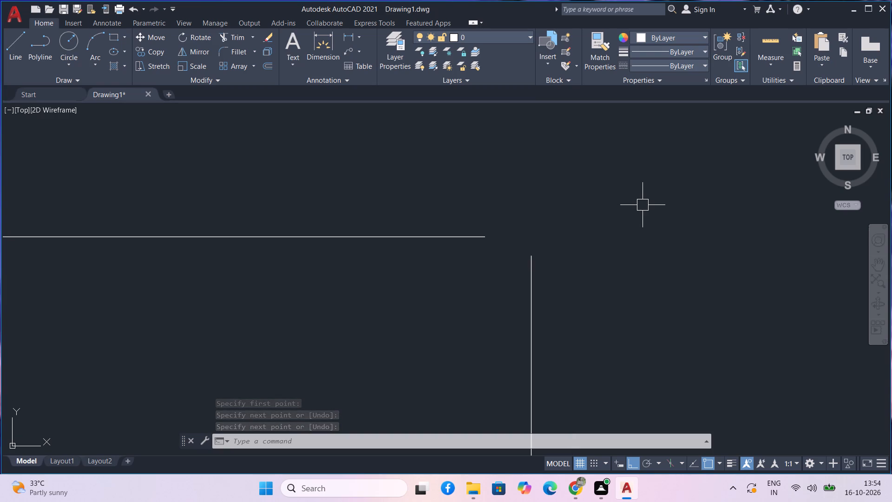
pyautogui.write('l')
pyautogui.press('space')
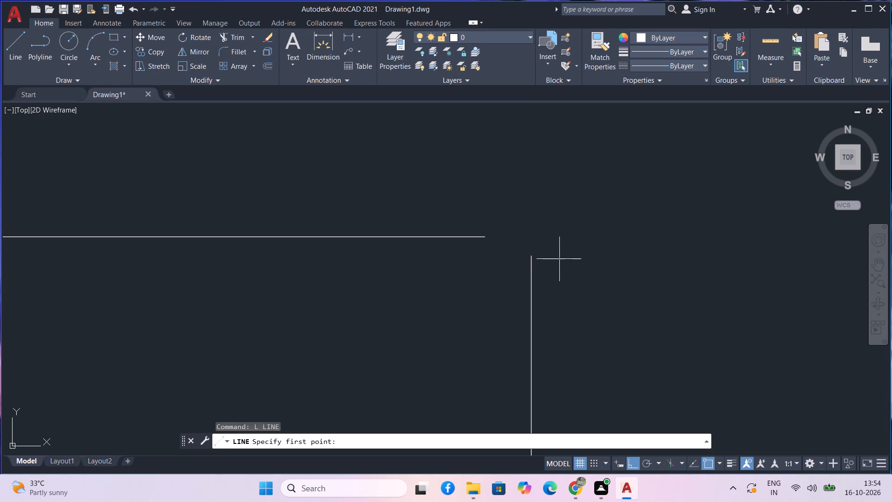
pyautogui.click(532, 258)
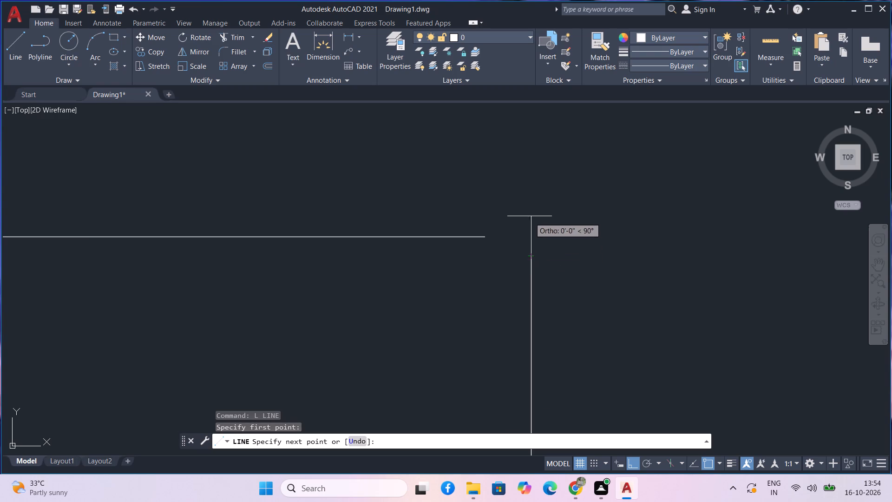
pyautogui.click(530, 192)
pyautogui.press('space')
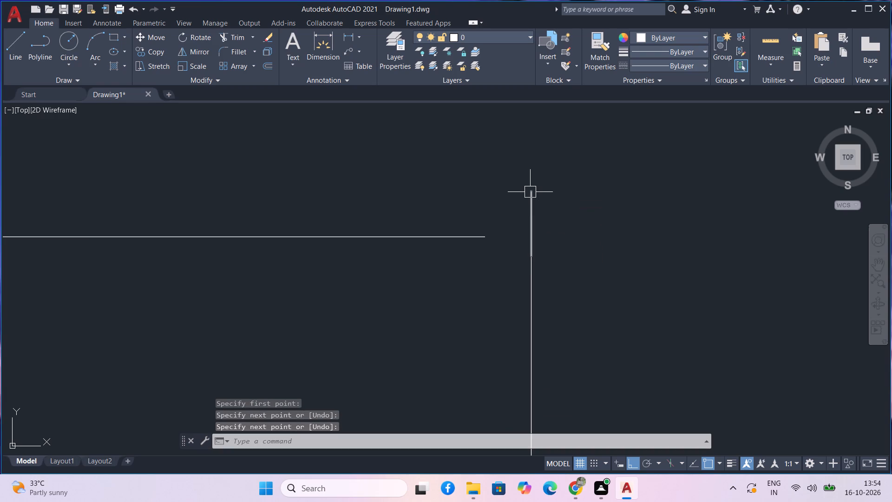
# Extend the upper horizontal line to the vertical end line and trim the vertical's overhang above it.
pyautogui.write('ec')
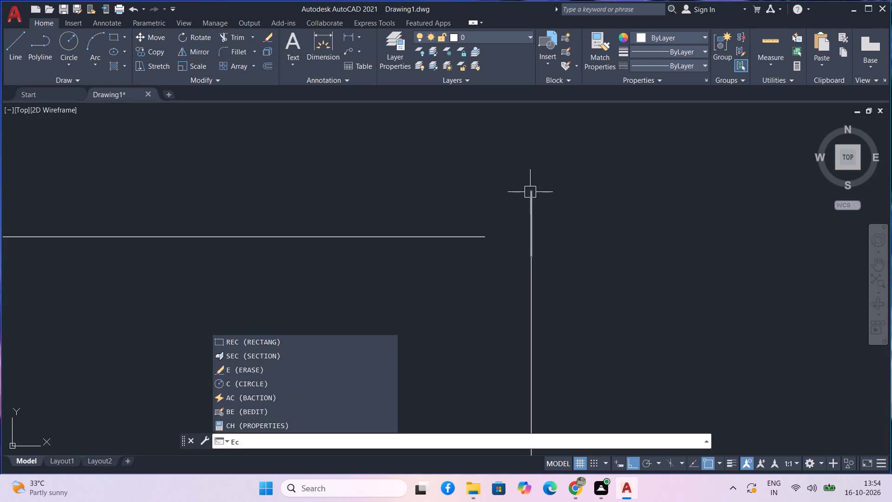
pyautogui.press('BackSpace')
pyautogui.press('BackSpace')
pyautogui.press('BackSpace')
pyautogui.press('BackSpace')
pyautogui.write('tr')
pyautogui.press('space')
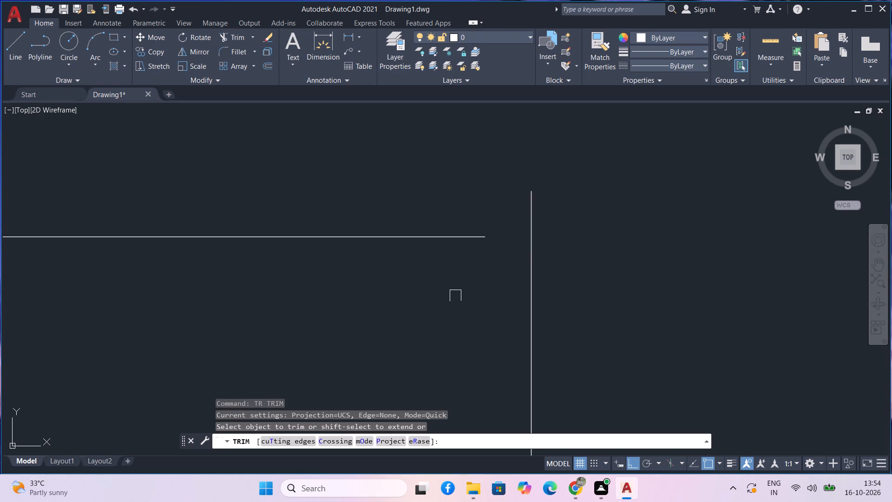
pyautogui.keyDown('shift'); pyautogui.click(454, 238); pyautogui.keyUp('shift')
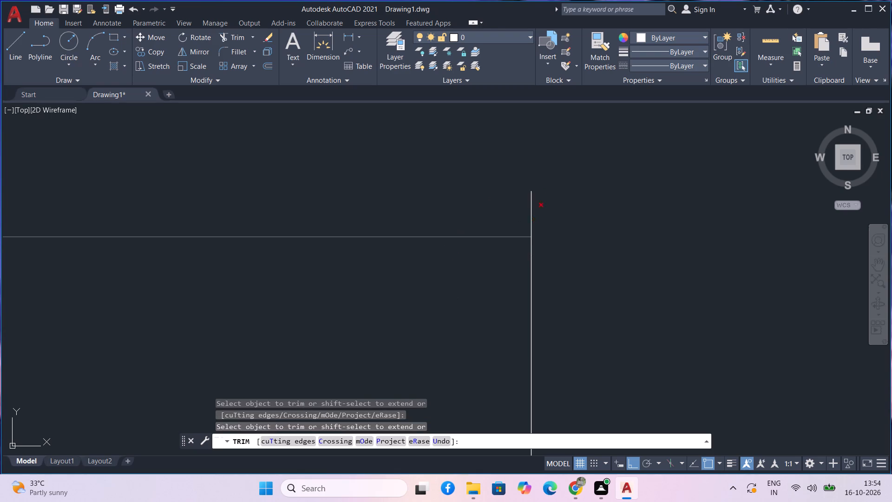
pyautogui.click(528, 206)
pyautogui.scroll(-9, 538, 210)
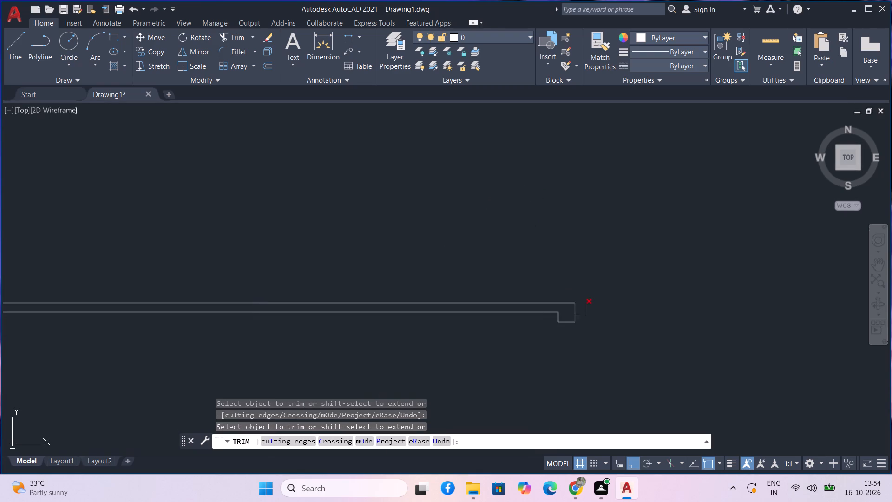
pyautogui.scroll(-3, 616, 335)
pyautogui.moveTo(637, 345); pyautogui.dragTo(507, 300, button='middle')
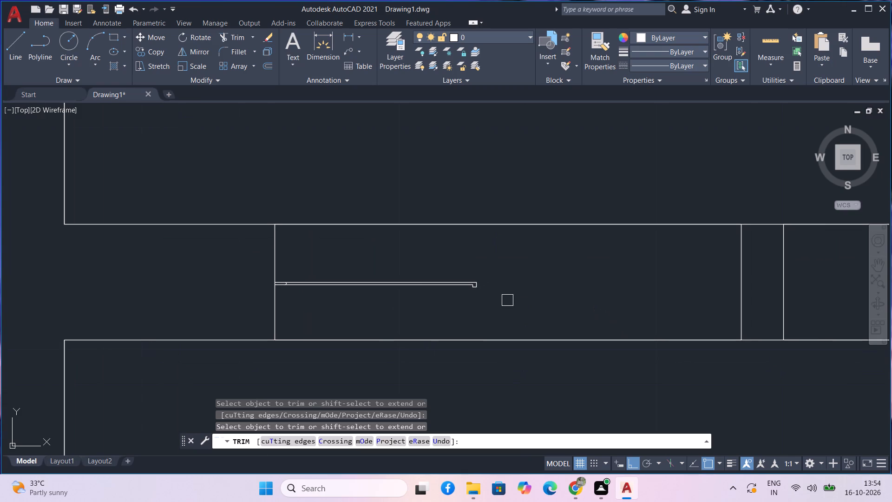
pyautogui.middleClick(525, 310)
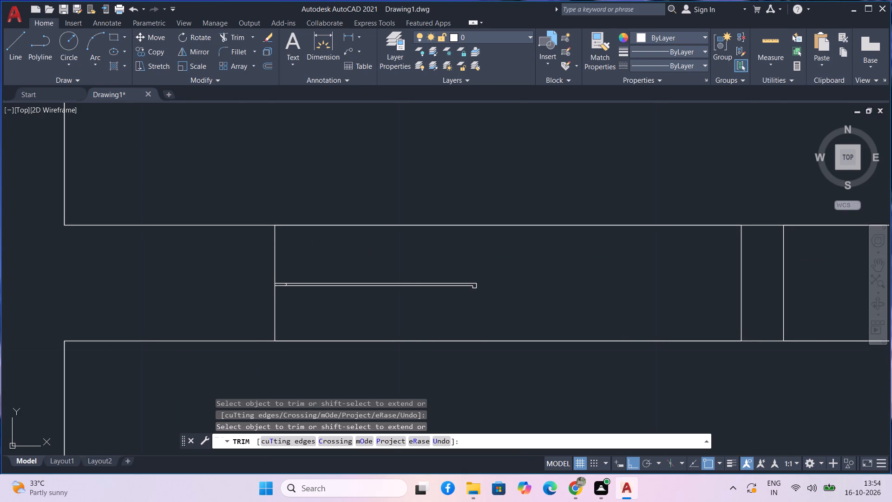
pyautogui.moveTo(528, 282); pyautogui.dragTo(525, 293, button='middle')
pyautogui.scroll(1, 458, 272)
pyautogui.moveTo(447, 278); pyautogui.dragTo(426, 218, button='middle')
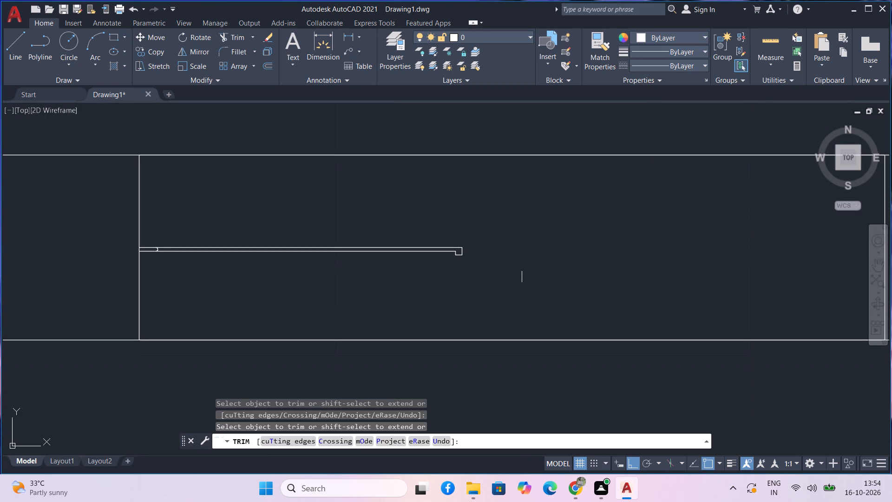
pyautogui.moveTo(522, 285); pyautogui.dragTo(521, 285, button='middle')
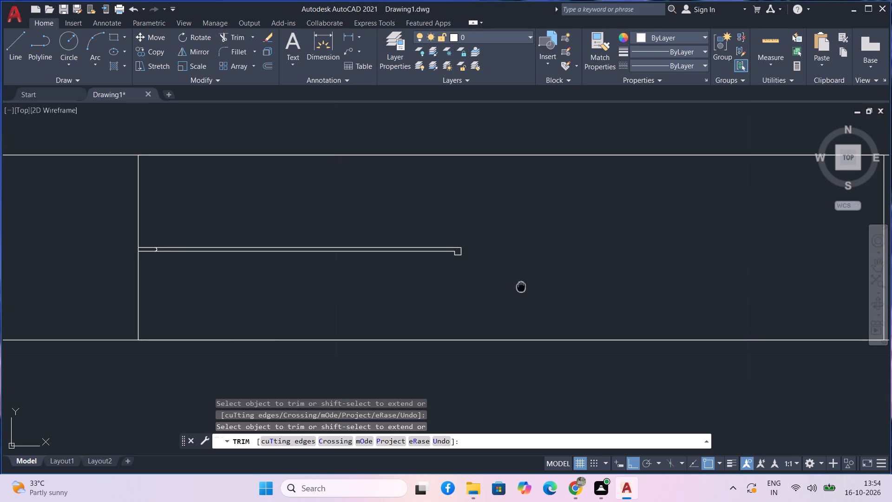
pyautogui.moveTo(521, 285); pyautogui.dragTo(321, 273, button='middle')
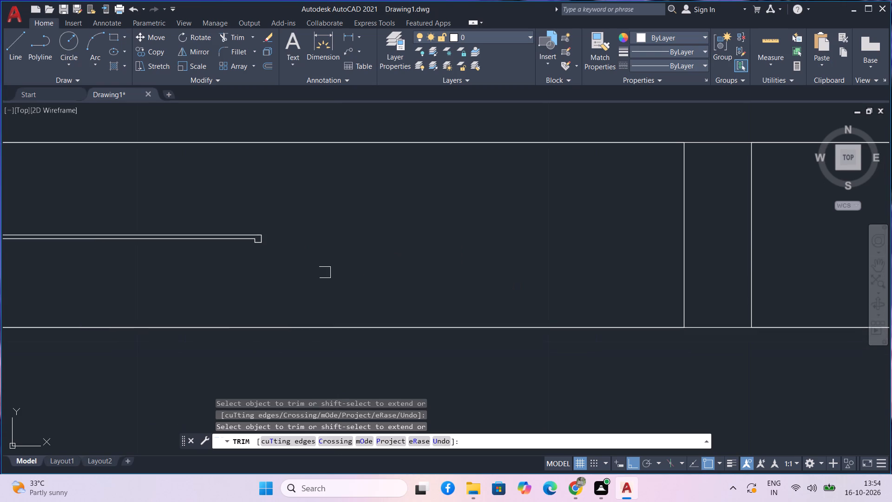
pyautogui.press('Escape')
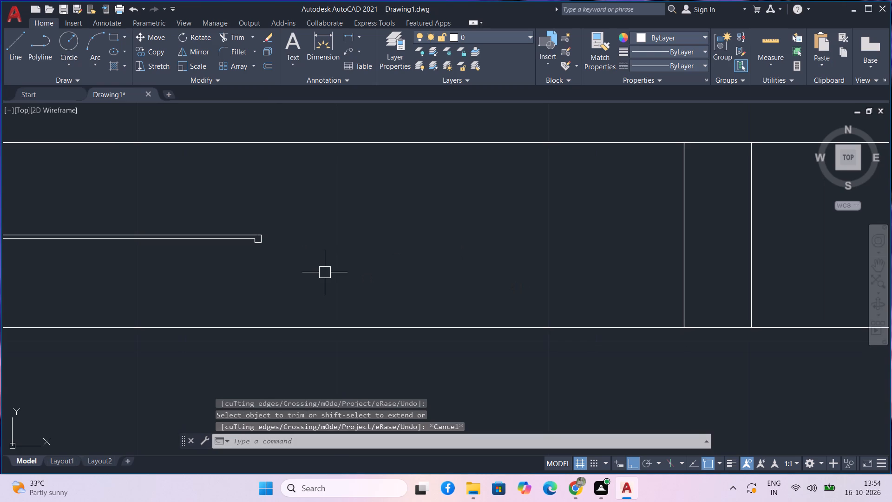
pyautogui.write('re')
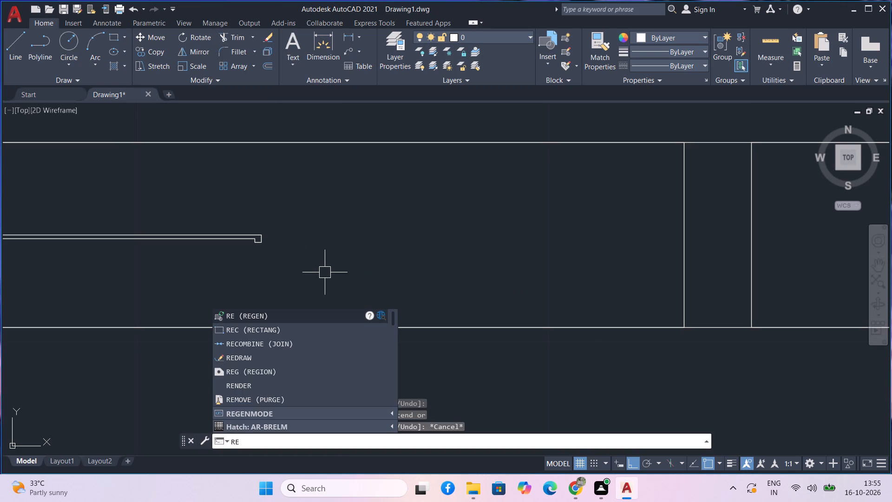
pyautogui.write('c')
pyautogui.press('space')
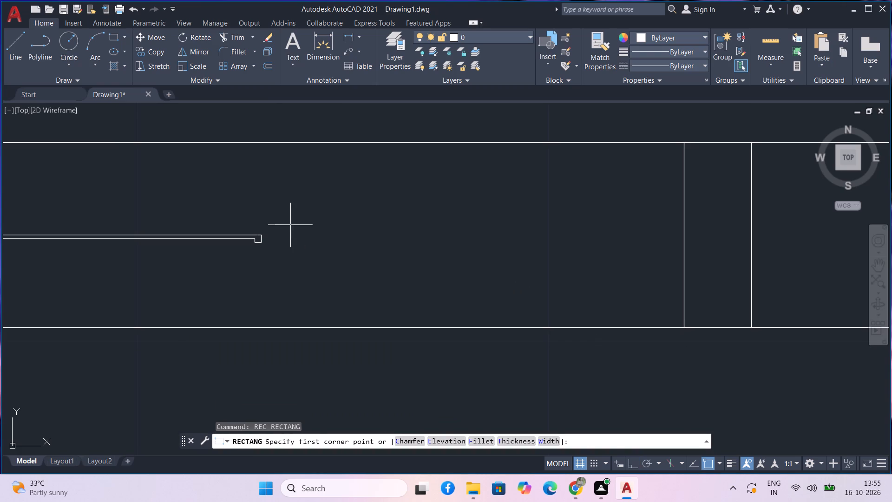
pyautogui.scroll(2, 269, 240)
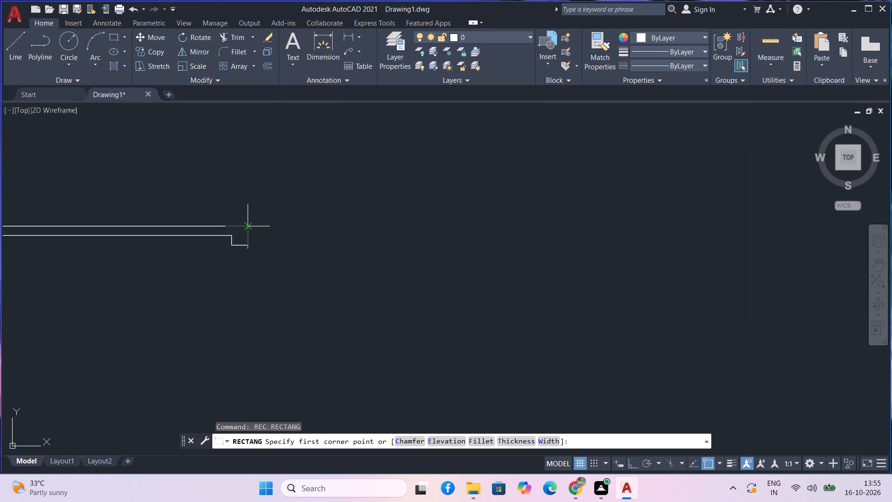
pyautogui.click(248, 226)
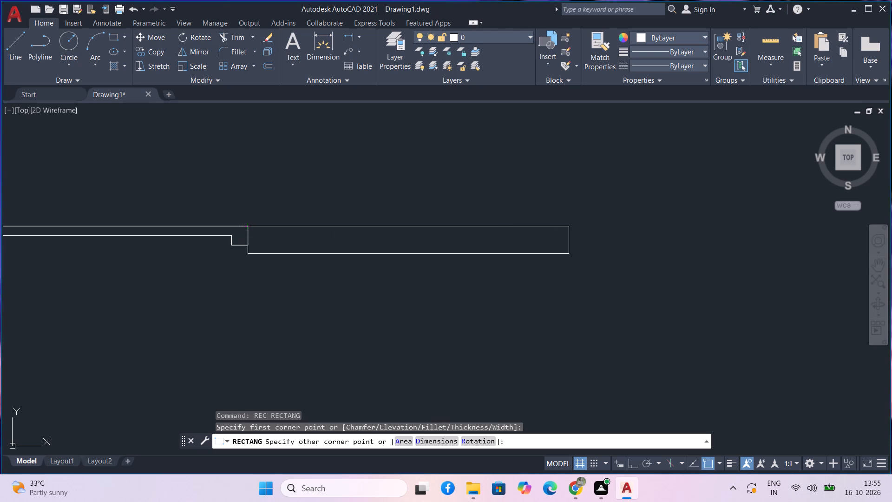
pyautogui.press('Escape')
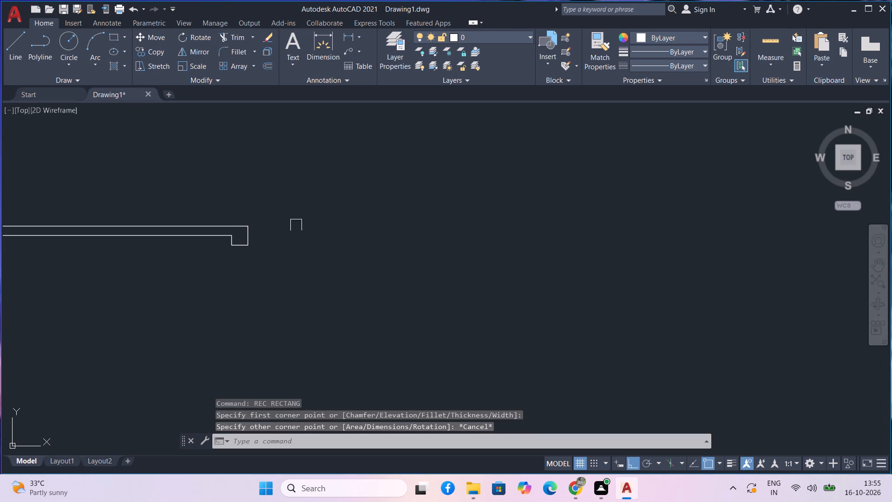
# Draw a thin rectangle from the midpoint of the stepped profile's end line to the right edge of the enclosing left rectangle.
pyautogui.scroll(3, 253, 224)
pyautogui.moveTo(322, 258); pyautogui.dragTo(322, 221, button='middle')
pyautogui.press('space')
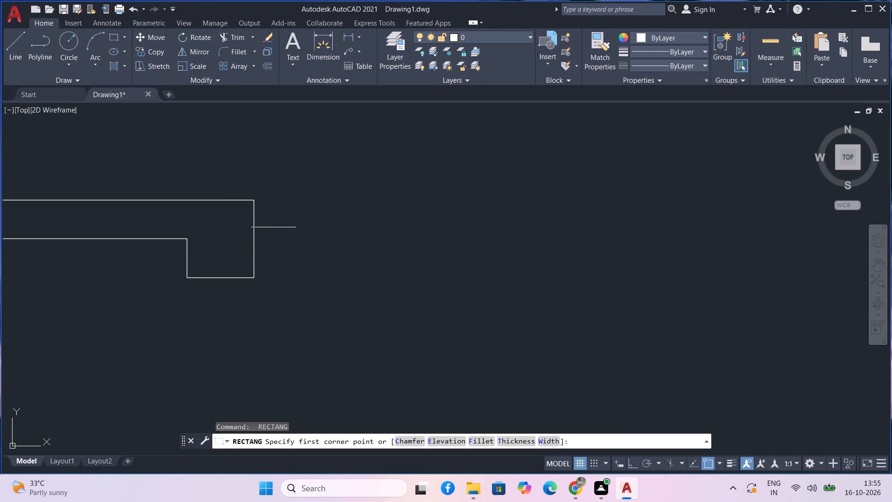
pyautogui.scroll(1, 255, 244)
pyautogui.click(252, 236)
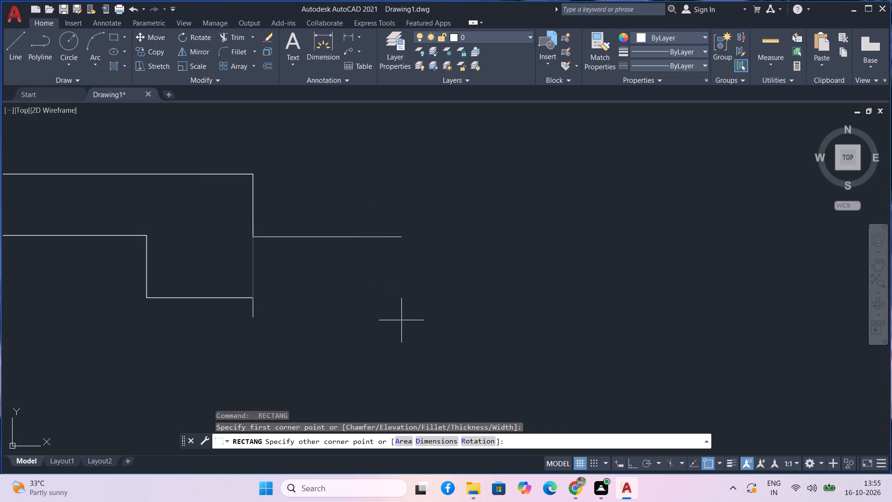
pyautogui.scroll(-1, 524, 260)
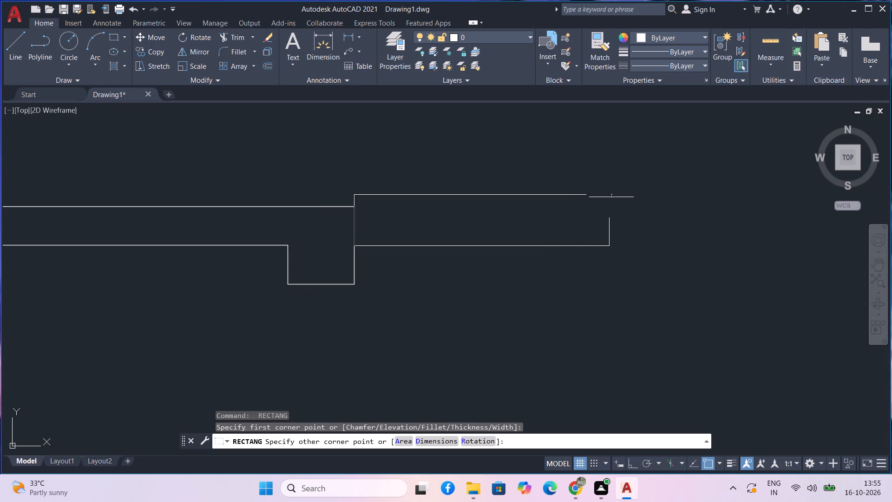
pyautogui.scroll(-1, 615, 199)
pyautogui.moveTo(617, 199); pyautogui.dragTo(293, 222, button='middle')
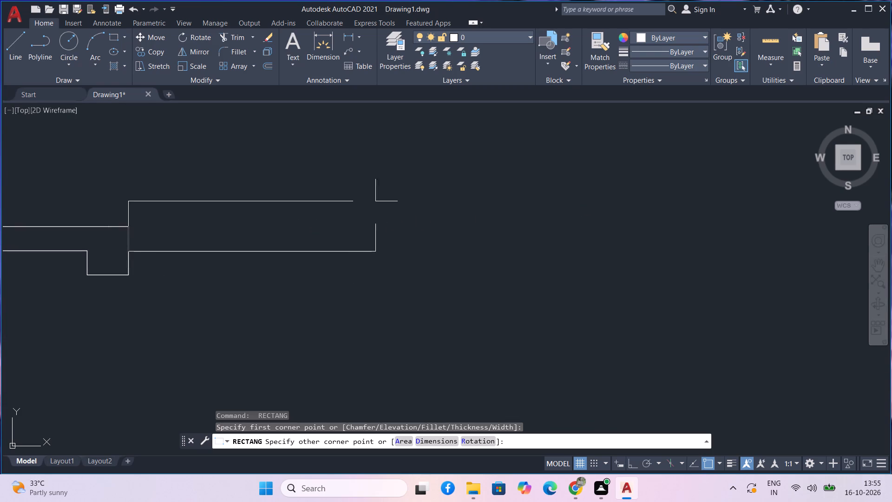
pyautogui.scroll(-2, 580, 202)
pyautogui.moveTo(616, 207); pyautogui.dragTo(615, 207, button='middle')
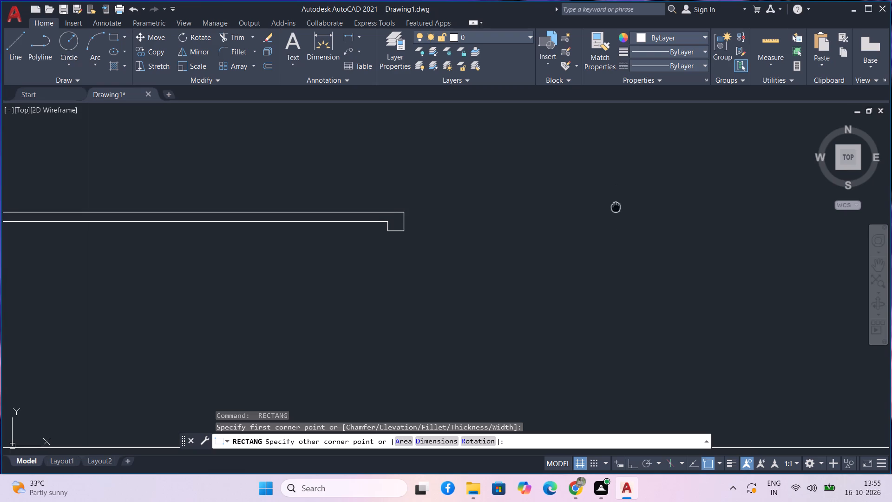
pyautogui.moveTo(615, 207); pyautogui.dragTo(267, 205, button='middle')
pyautogui.scroll(-2, 270, 207)
pyautogui.scroll(-1, 334, 225)
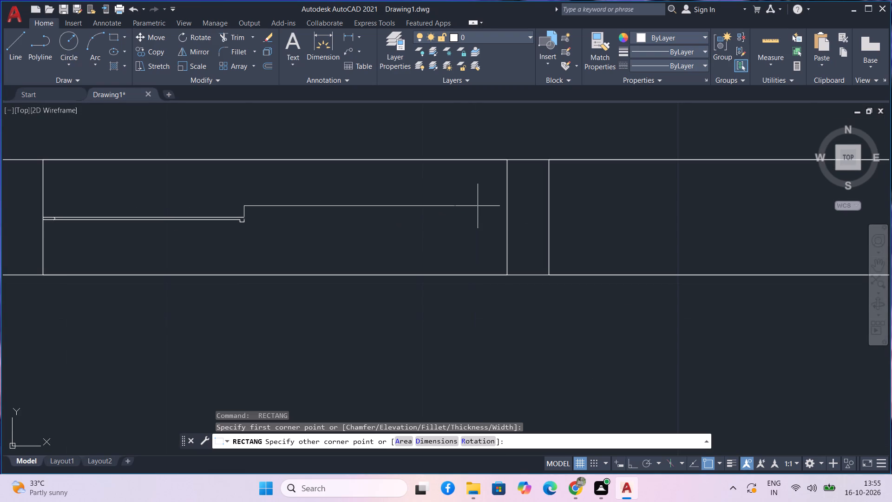
pyautogui.scroll(-1, 494, 208)
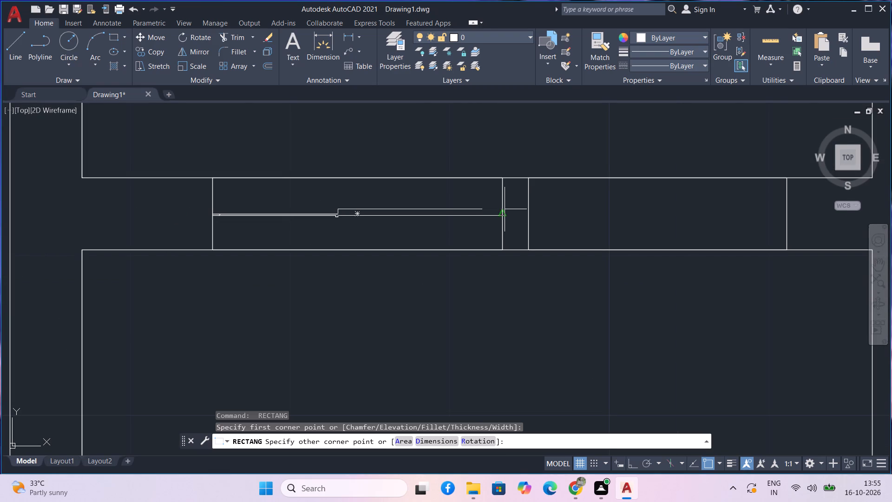
pyautogui.scroll(-1, 505, 209)
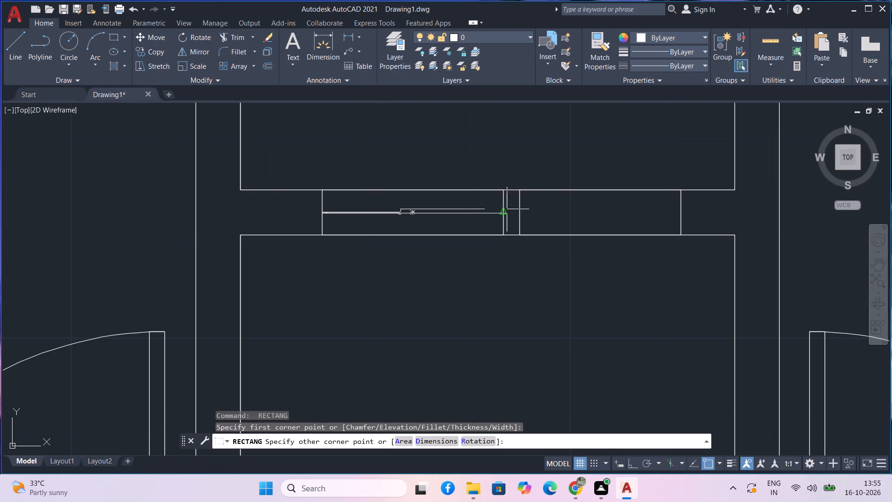
pyautogui.scroll(4, 507, 209)
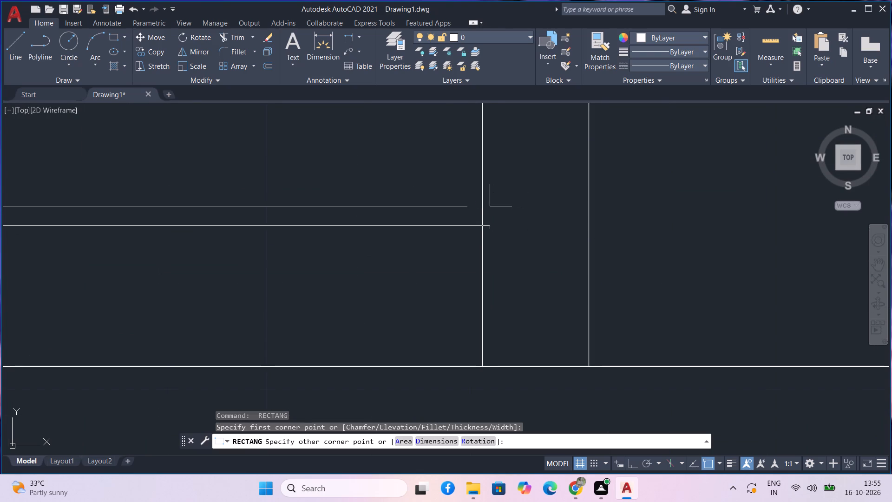
pyautogui.click(484, 206)
pyautogui.scroll(-3, 492, 215)
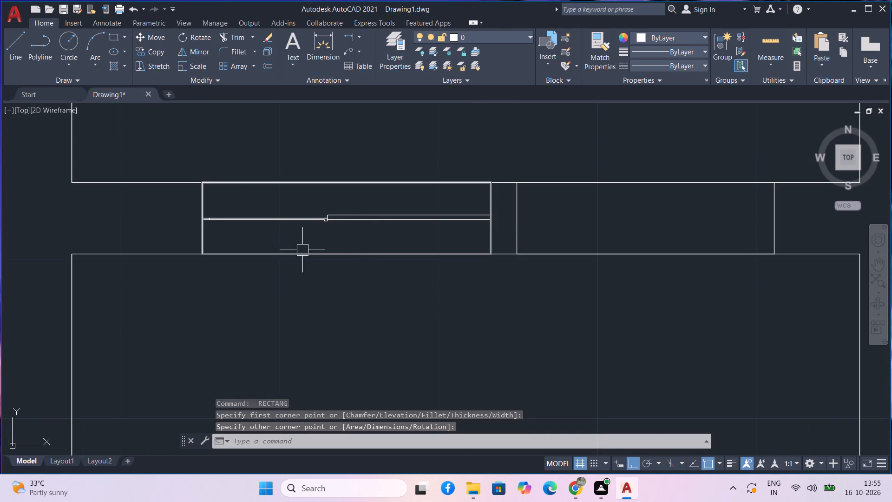
# Examine the stepped profile and its junction with the thin rectangle in the top-centre partition's left rectangle.
pyautogui.scroll(-3, 348, 270)
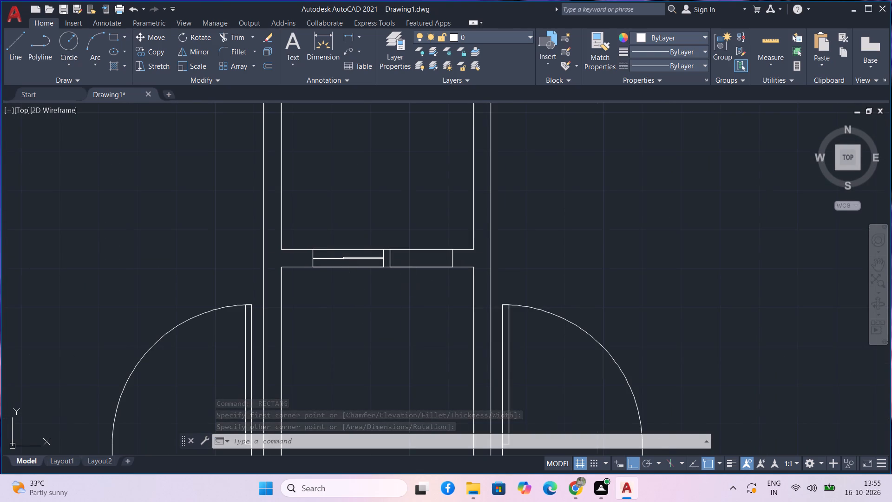
pyautogui.scroll(8, 342, 249)
pyautogui.scroll(4, 275, 269)
pyautogui.scroll(-3, 354, 312)
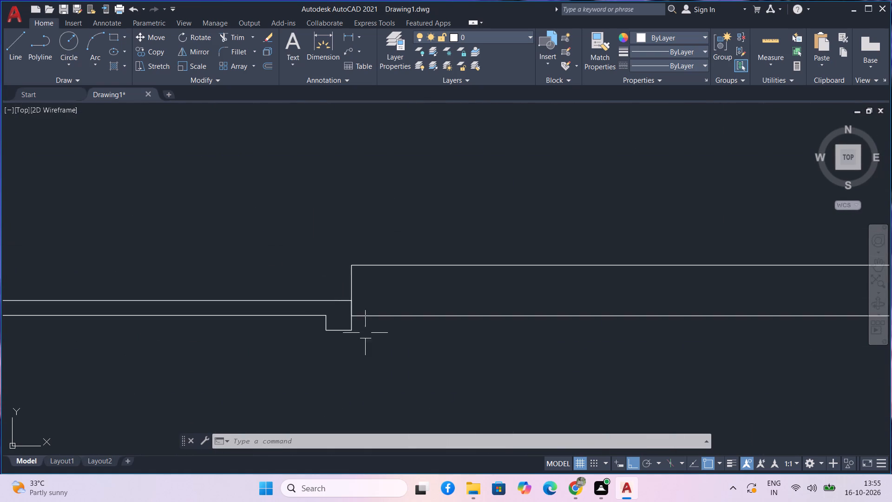
pyautogui.scroll(-8, 365, 338)
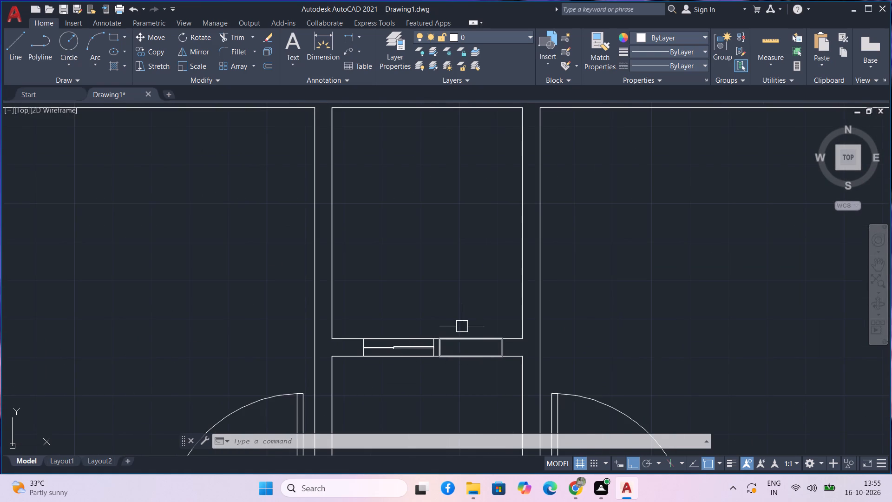
# Draw a thin horizontal rectangle across the partition's right rectangle, from its left edge to its right edge, slightly below mid-height.
pyautogui.scroll(1, 462, 326)
pyautogui.scroll(5, 445, 370)
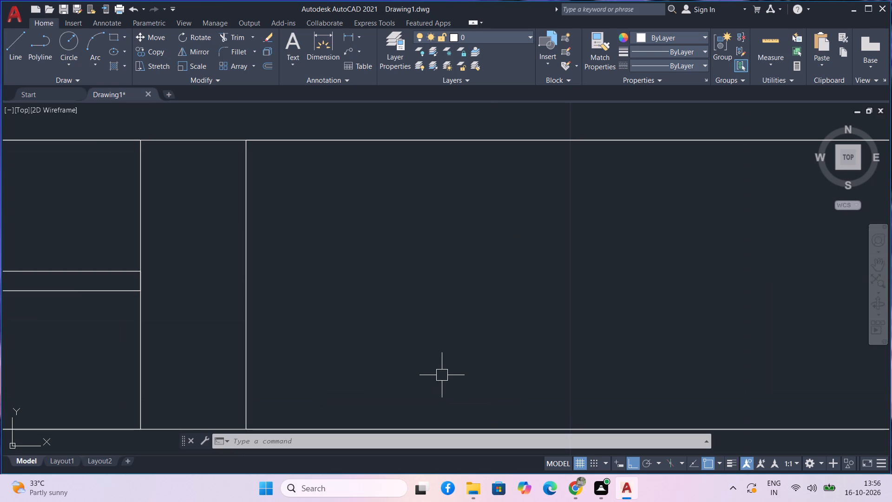
pyautogui.scroll(-4, 413, 319)
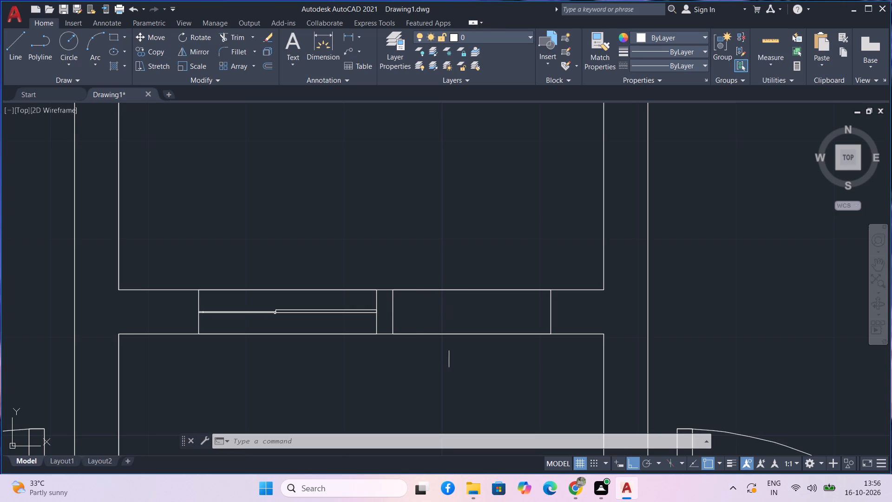
pyautogui.scroll(1, 426, 319)
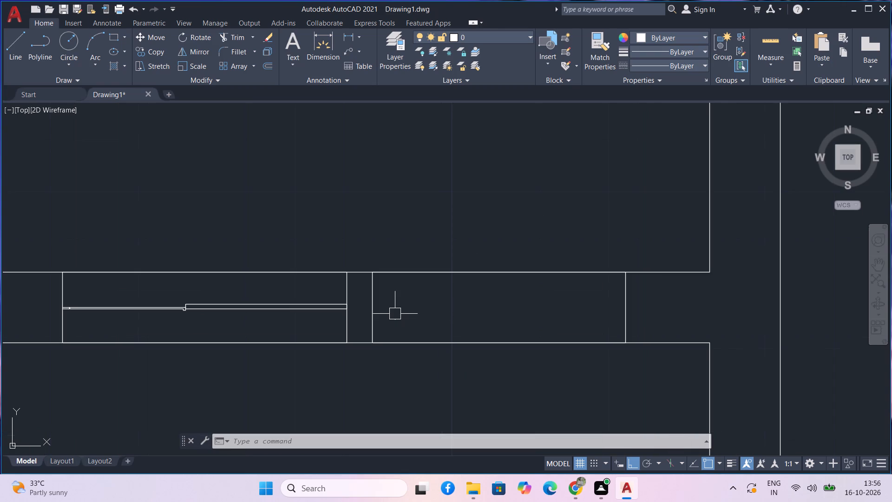
pyautogui.press('space')
pyautogui.scroll(2, 374, 317)
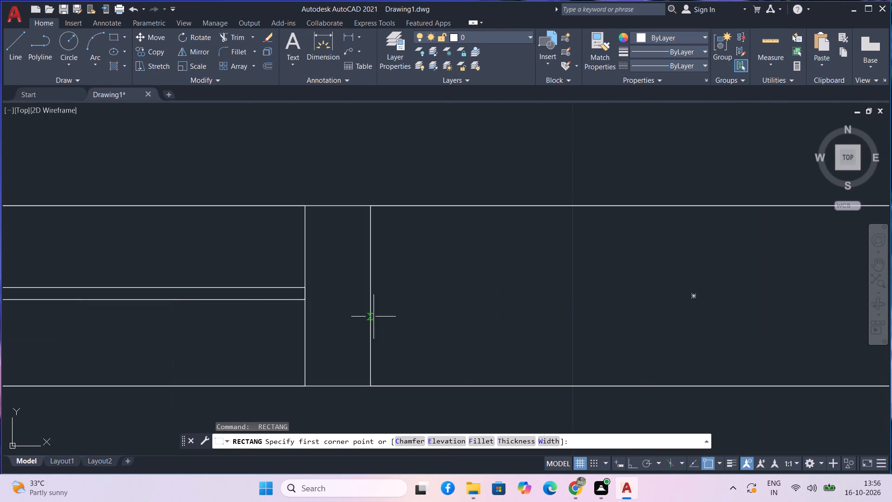
pyautogui.moveTo(373, 306); pyautogui.dragTo(404, 308)
pyautogui.scroll(-1, 838, 310)
pyautogui.moveTo(838, 310); pyautogui.dragTo(446, 293, button='middle')
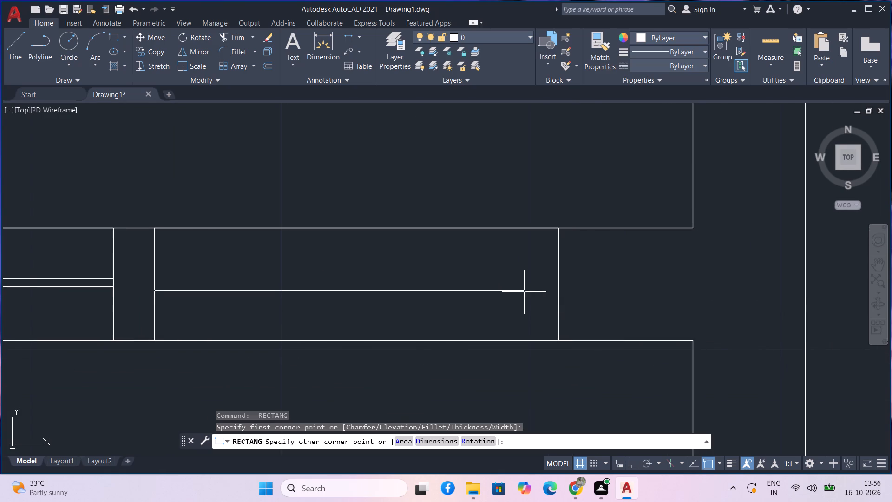
pyautogui.click(559, 299)
pyautogui.press('space')
pyautogui.scroll(-2, 559, 309)
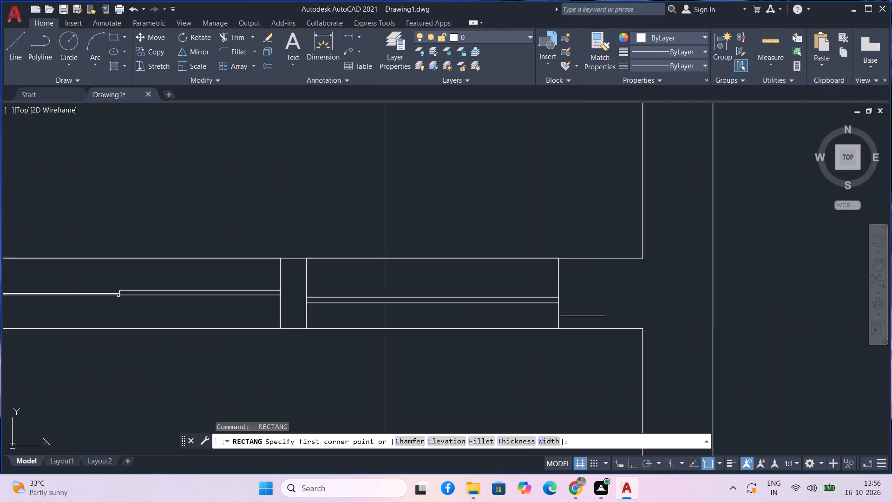
pyautogui.moveTo(498, 381); pyautogui.dragTo(511, 360, button='middle')
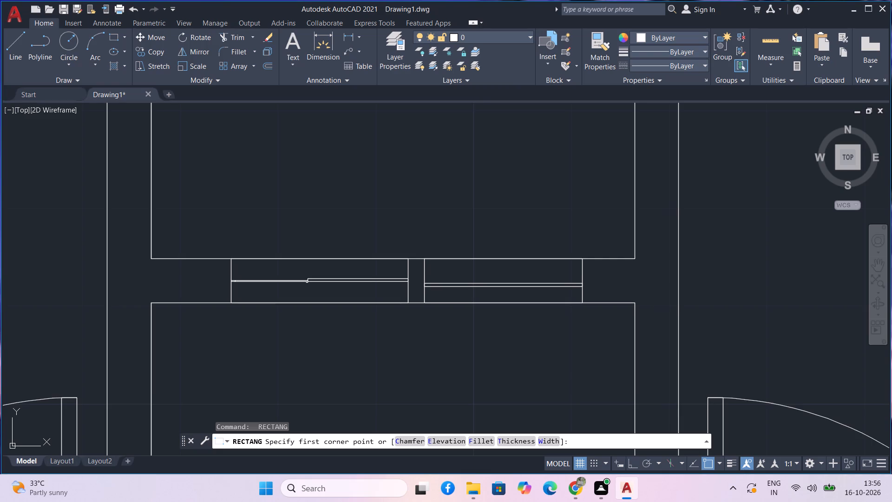
pyautogui.moveTo(518, 371); pyautogui.dragTo(527, 338, button='middle')
pyautogui.scroll(-1, 534, 326)
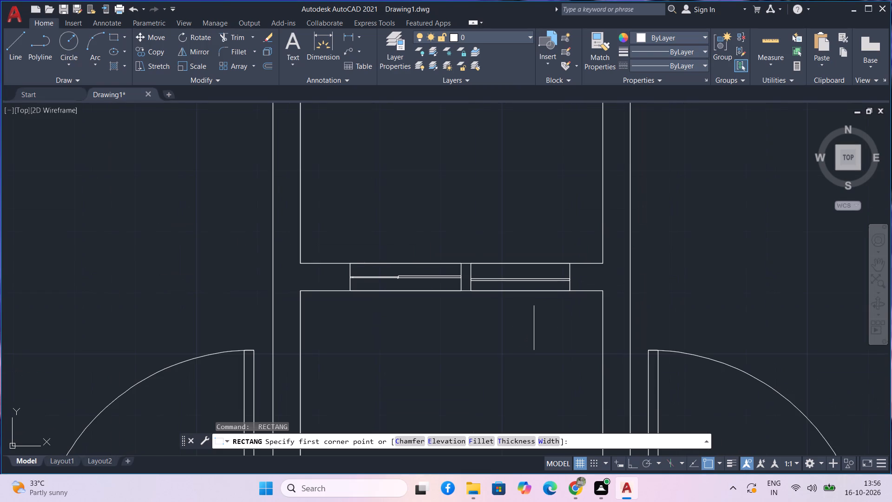
pyautogui.scroll(-1, 494, 328)
pyautogui.moveTo(492, 336); pyautogui.dragTo(505, 317, button='middle')
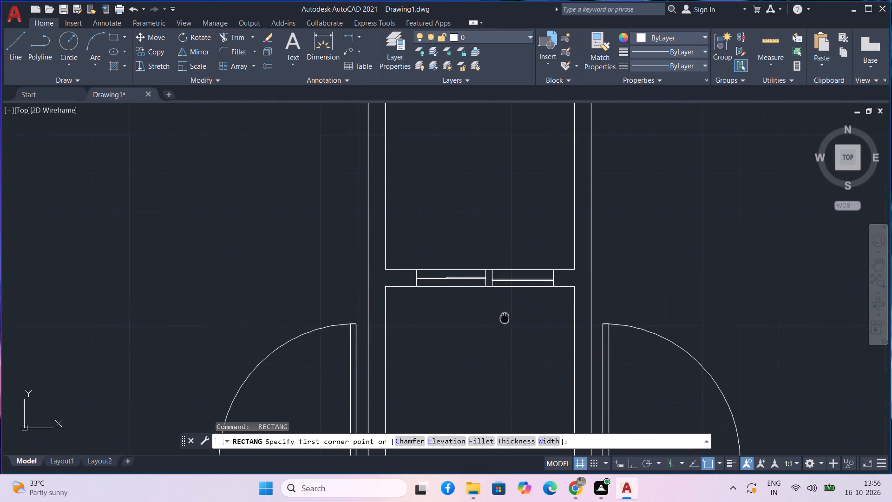
pyautogui.press('Escape')
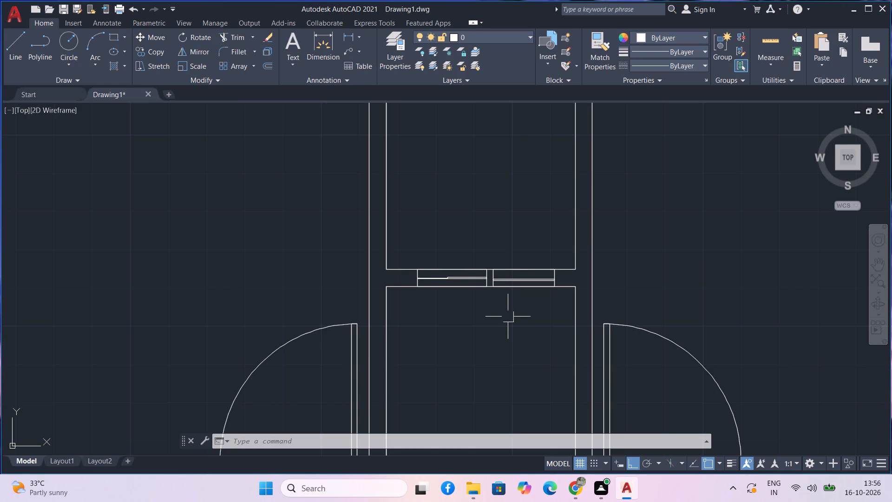
# Minimize the AutoCAD window.
pyautogui.click(847, 7)
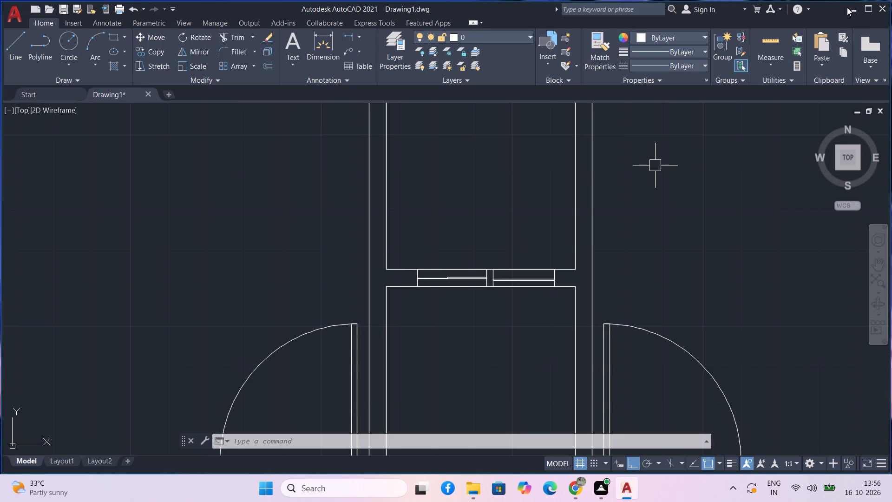
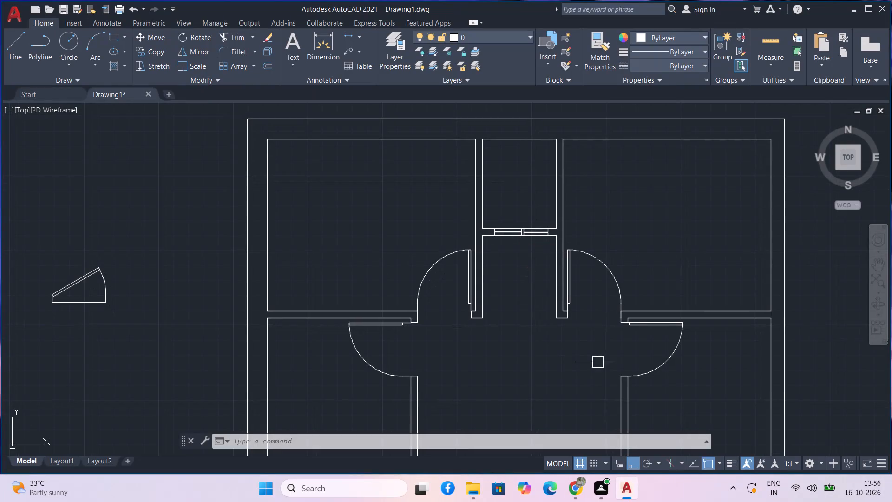
# Inspect the floor plan's walls, door swings and openings, from the upper rooms down to the bottom entrance and back.
pyautogui.moveTo(574, 347); pyautogui.dragTo(486, 332, button='middle')
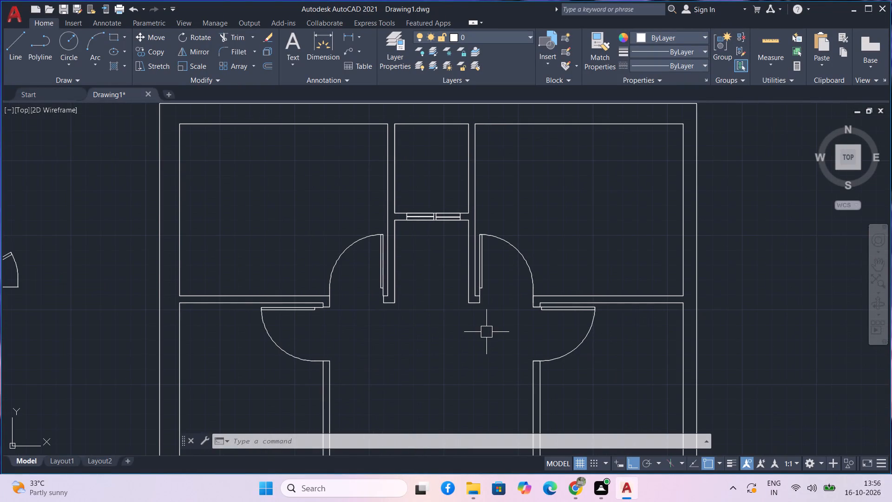
pyautogui.moveTo(414, 350); pyautogui.dragTo(415, 342, button='middle')
pyautogui.moveTo(419, 354); pyautogui.dragTo(411, 330, button='middle')
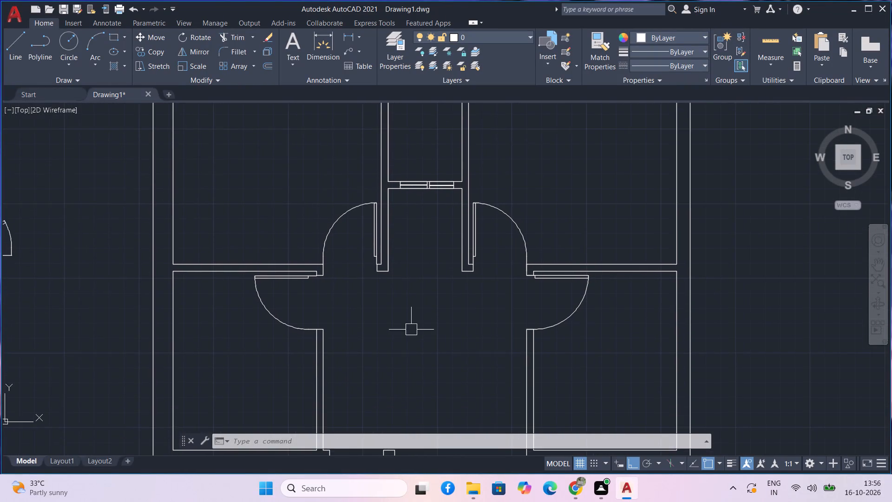
pyautogui.moveTo(411, 343); pyautogui.dragTo(412, 316, button='middle')
pyautogui.moveTo(410, 344); pyautogui.dragTo(413, 318, button='middle')
pyautogui.moveTo(407, 352); pyautogui.dragTo(409, 324, button='middle')
pyautogui.moveTo(408, 334); pyautogui.dragTo(408, 308, button='middle')
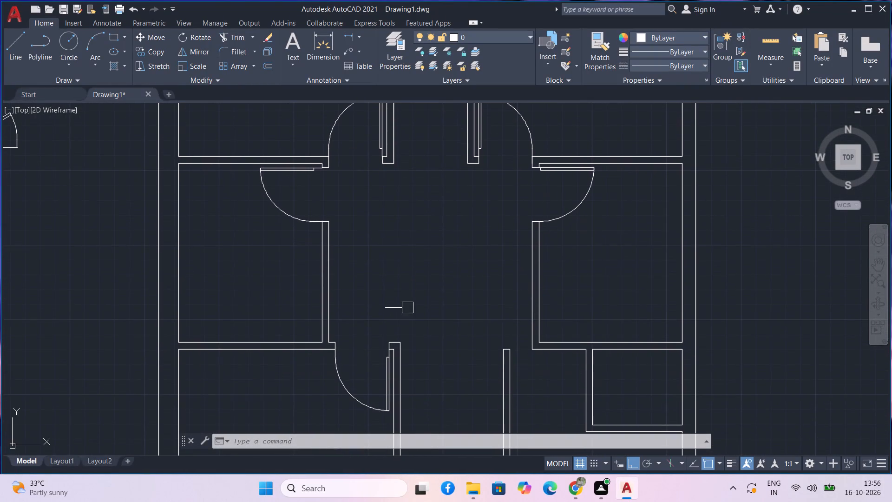
pyautogui.moveTo(409, 303); pyautogui.dragTo(412, 283, button='middle')
pyautogui.moveTo(413, 287); pyautogui.dragTo(413, 283, button='middle')
pyautogui.scroll(1, 413, 285)
pyautogui.scroll(-1, 434, 309)
pyautogui.moveTo(452, 339); pyautogui.dragTo(374, 278, button='middle')
pyautogui.moveTo(387, 315); pyautogui.dragTo(382, 282, button='middle')
pyautogui.moveTo(384, 313); pyautogui.dragTo(381, 282, button='middle')
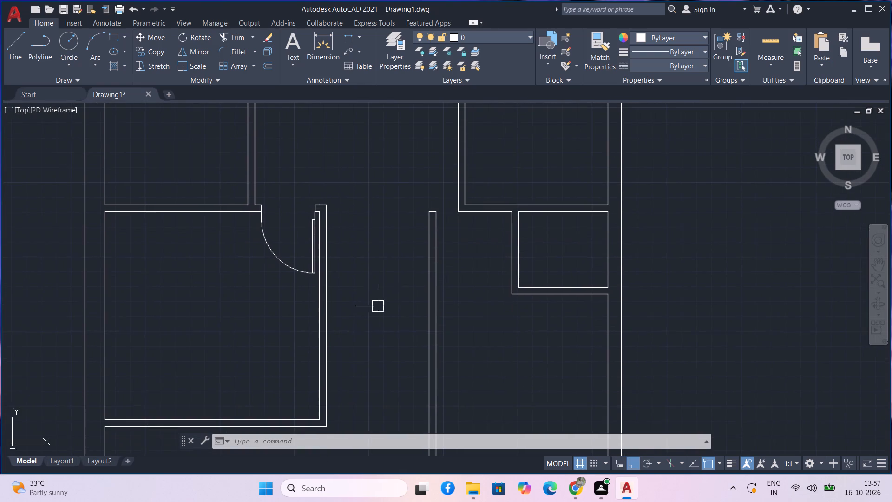
pyautogui.moveTo(376, 251); pyautogui.dragTo(380, 242, button='middle')
pyautogui.moveTo(373, 277); pyautogui.dragTo(374, 245, button='middle')
pyautogui.moveTo(369, 284); pyautogui.dragTo(368, 267, button='middle')
pyautogui.moveTo(364, 312); pyautogui.dragTo(368, 284, button='middle')
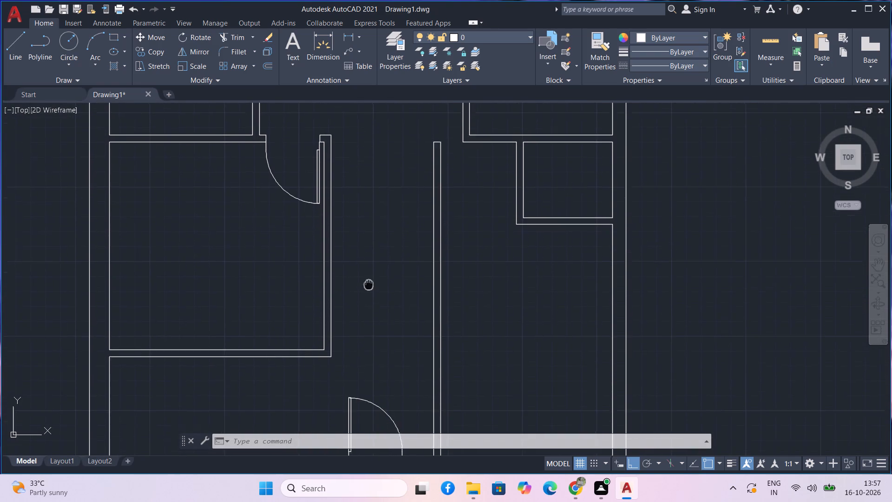
pyautogui.moveTo(368, 284); pyautogui.dragTo(368, 284, button='middle')
pyautogui.moveTo(366, 307); pyautogui.dragTo(369, 297, button='middle')
pyautogui.moveTo(363, 330); pyautogui.dragTo(366, 297, button='middle')
pyautogui.moveTo(351, 308); pyautogui.dragTo(351, 286, button='middle')
pyautogui.moveTo(350, 307); pyautogui.dragTo(352, 288, button='middle')
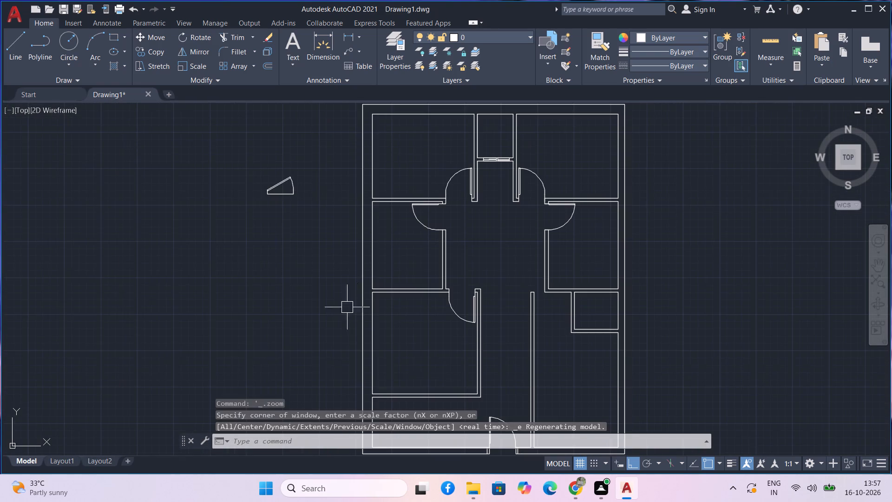
pyautogui.moveTo(402, 323); pyautogui.dragTo(193, 228, button='middle')
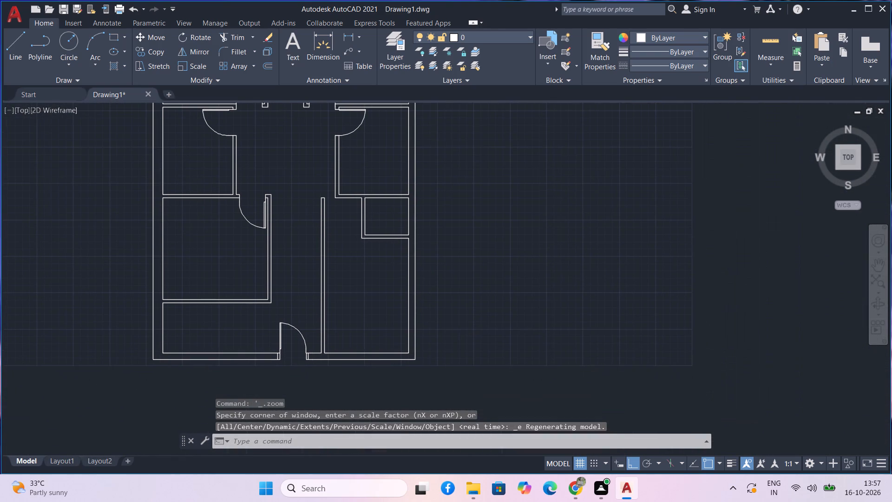
pyautogui.moveTo(193, 228); pyautogui.dragTo(192, 242, button='middle')
pyautogui.moveTo(277, 183); pyautogui.dragTo(245, 284, button='middle')
pyautogui.scroll(3, 219, 231)
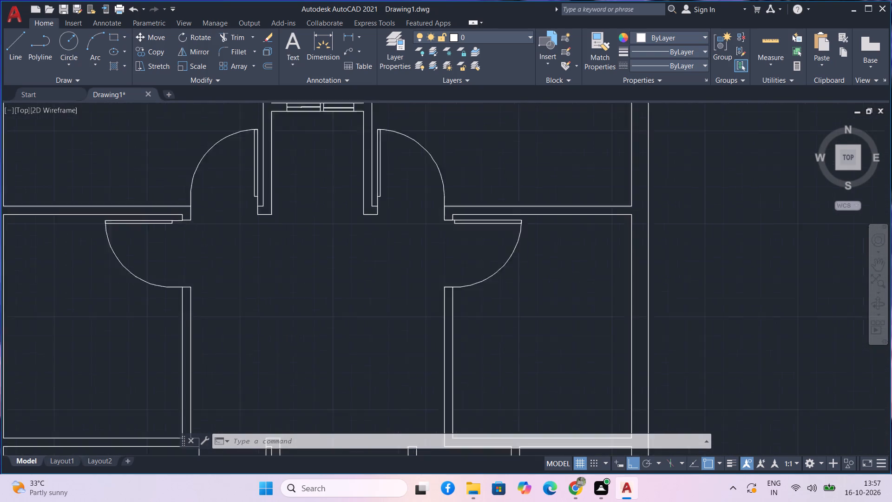
pyautogui.scroll(1, 189, 217)
pyautogui.scroll(-1, 199, 220)
pyautogui.moveTo(207, 228); pyautogui.dragTo(324, 438, button='middle')
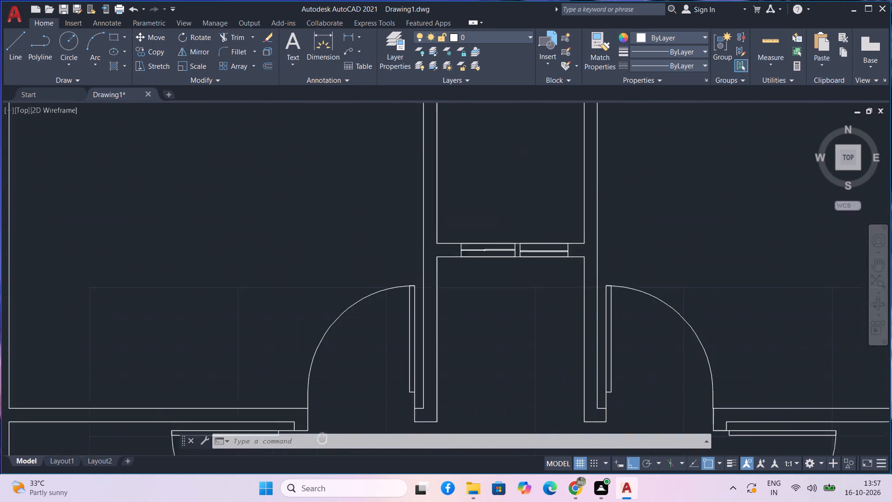
pyautogui.moveTo(324, 438); pyautogui.dragTo(220, 336, button='middle')
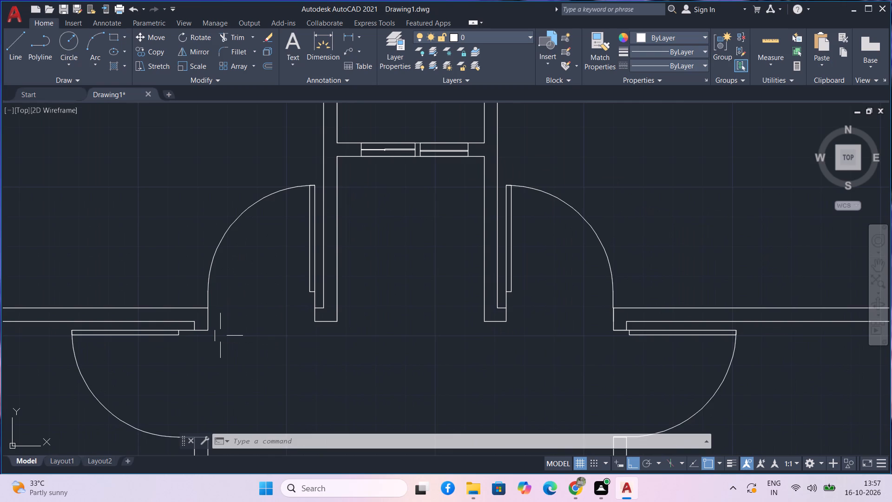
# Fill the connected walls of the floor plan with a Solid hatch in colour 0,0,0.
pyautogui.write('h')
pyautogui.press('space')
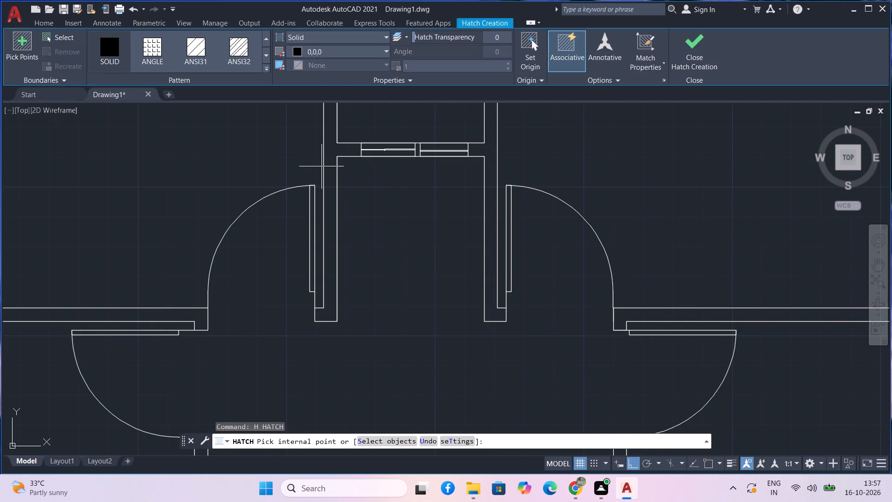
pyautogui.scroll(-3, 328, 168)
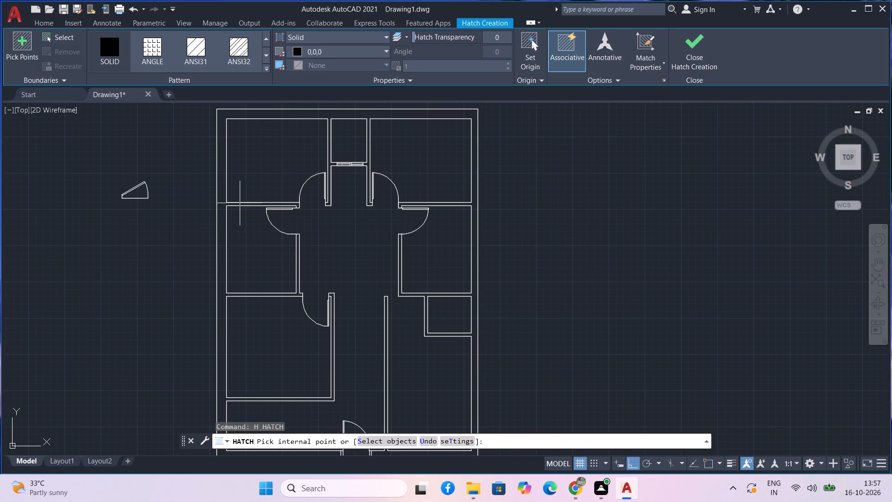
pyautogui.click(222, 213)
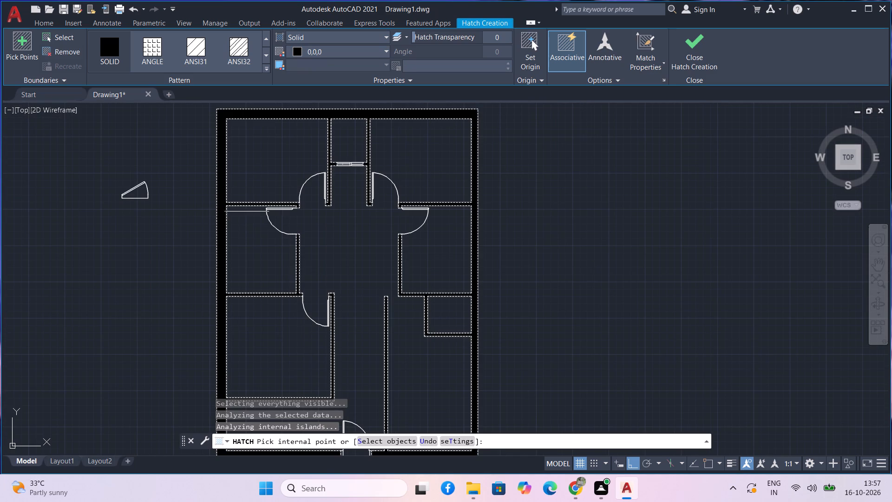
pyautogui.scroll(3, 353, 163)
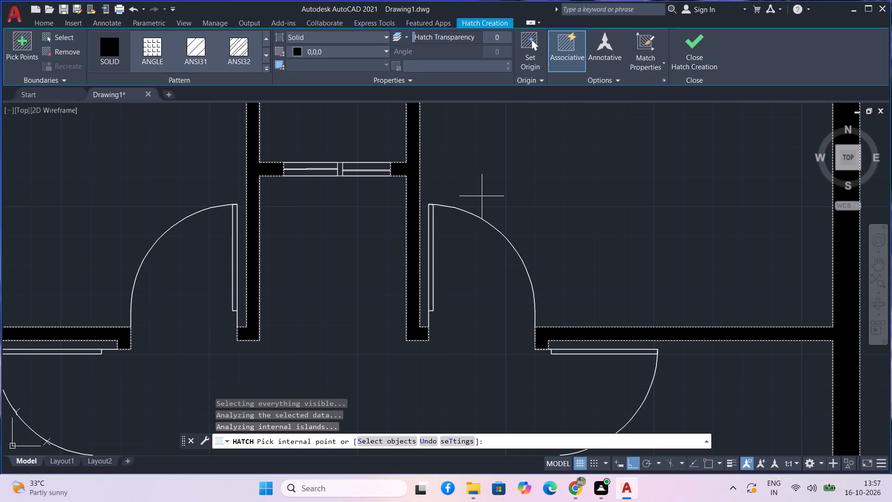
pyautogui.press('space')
# Examine the solid wall fill across the whole plan, including the corridor, entrance and the small room by the east wall.
pyautogui.scroll(1, 483, 196)
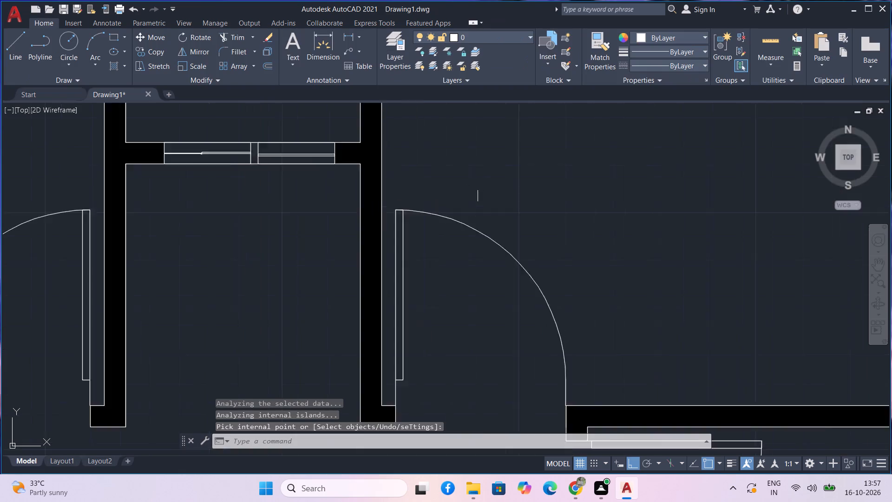
pyautogui.scroll(-4, 483, 196)
pyautogui.moveTo(668, 256); pyautogui.dragTo(667, 229, button='middle')
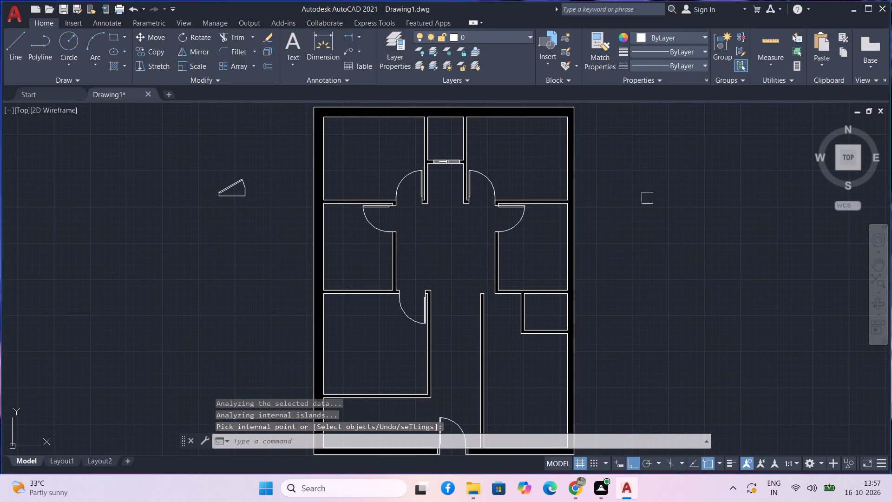
pyautogui.scroll(3, 561, 185)
pyautogui.moveTo(523, 281); pyautogui.dragTo(499, 178, button='middle')
pyautogui.moveTo(509, 270); pyautogui.dragTo(508, 251, button='middle')
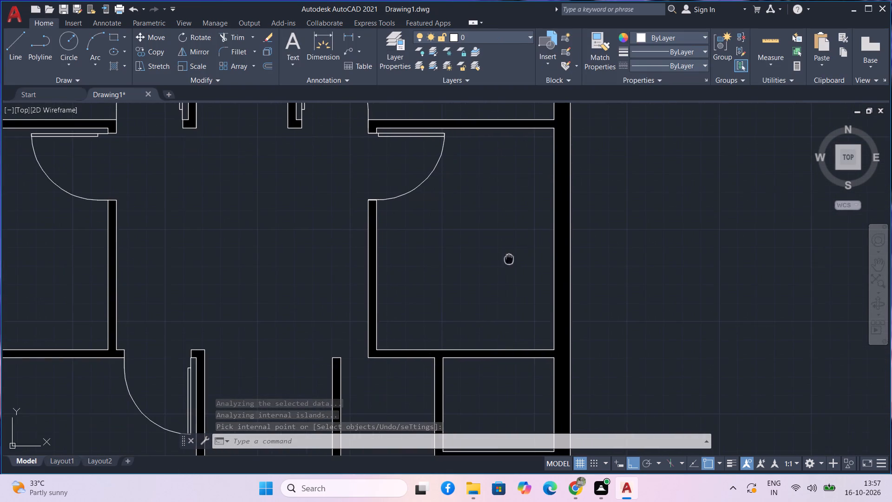
pyautogui.moveTo(508, 251); pyautogui.dragTo(493, 130, button='middle')
pyautogui.moveTo(460, 301); pyautogui.dragTo(471, 207, button='middle')
pyautogui.moveTo(474, 301); pyautogui.dragTo(477, 235, button='middle')
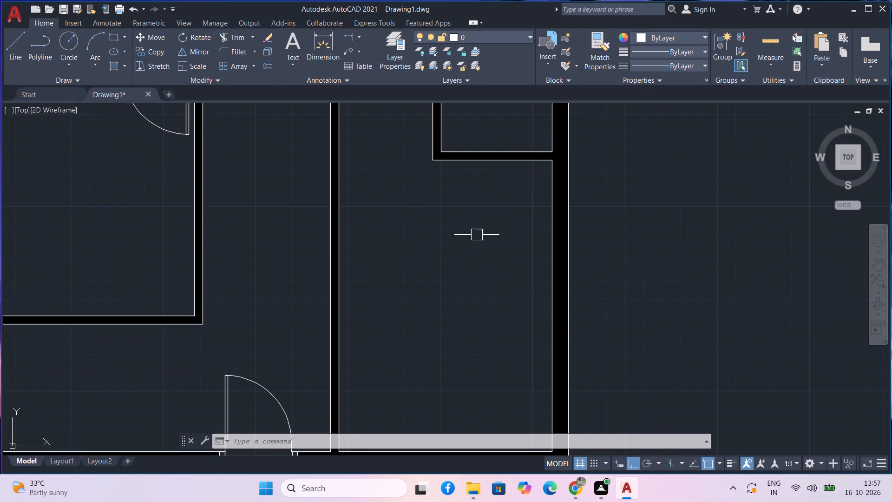
pyautogui.moveTo(477, 235); pyautogui.dragTo(478, 207, button='middle')
pyautogui.moveTo(479, 177); pyautogui.dragTo(479, 134, button='middle')
pyautogui.moveTo(472, 220); pyautogui.dragTo(476, 169, button='middle')
pyautogui.moveTo(476, 169); pyautogui.dragTo(455, 278, button='middle')
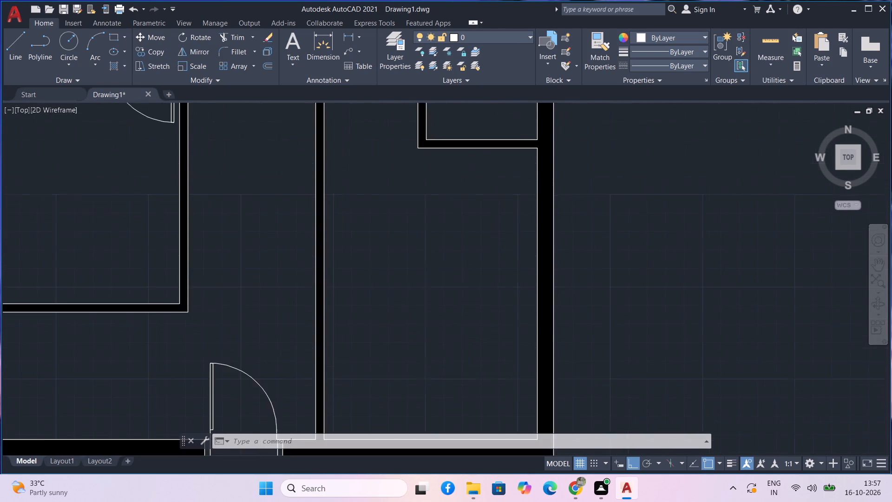
pyautogui.scroll(-1, 454, 275)
pyautogui.moveTo(459, 258); pyautogui.dragTo(453, 300, button='middle')
pyautogui.scroll(-2, 455, 283)
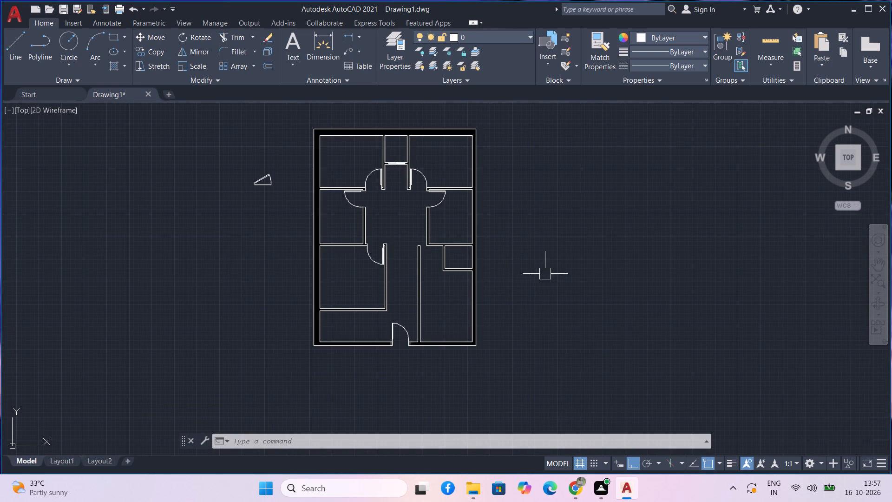
pyautogui.scroll(4, 450, 256)
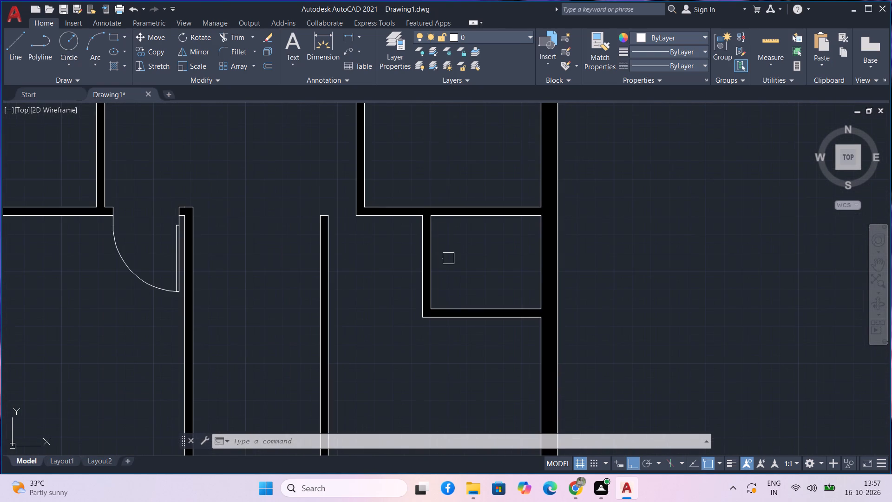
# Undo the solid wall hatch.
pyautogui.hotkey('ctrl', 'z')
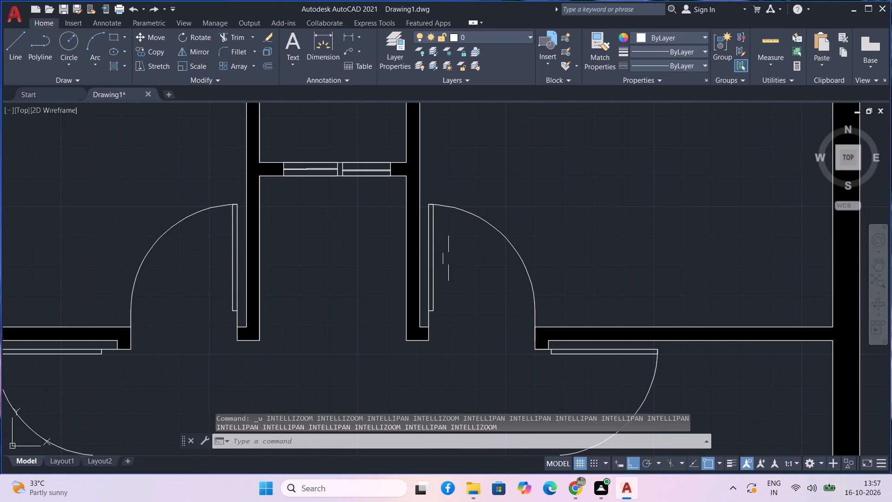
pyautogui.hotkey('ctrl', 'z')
# Examine the walls of the small closed room against the east outer wall.
pyautogui.scroll(-4, 448, 258)
pyautogui.moveTo(497, 303); pyautogui.dragTo(271, 235, button='middle')
pyautogui.scroll(4, 273, 253)
pyautogui.moveTo(252, 310); pyautogui.dragTo(247, 275, button='middle')
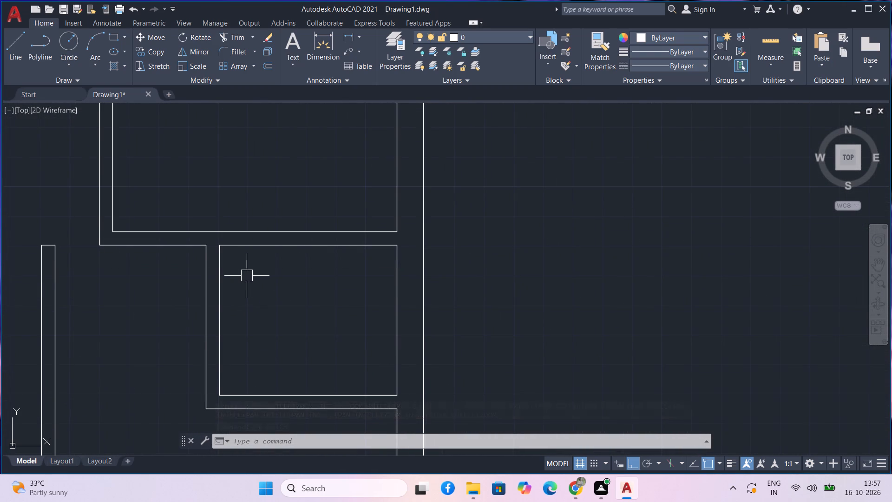
pyautogui.moveTo(260, 361); pyautogui.dragTo(262, 337, button='middle')
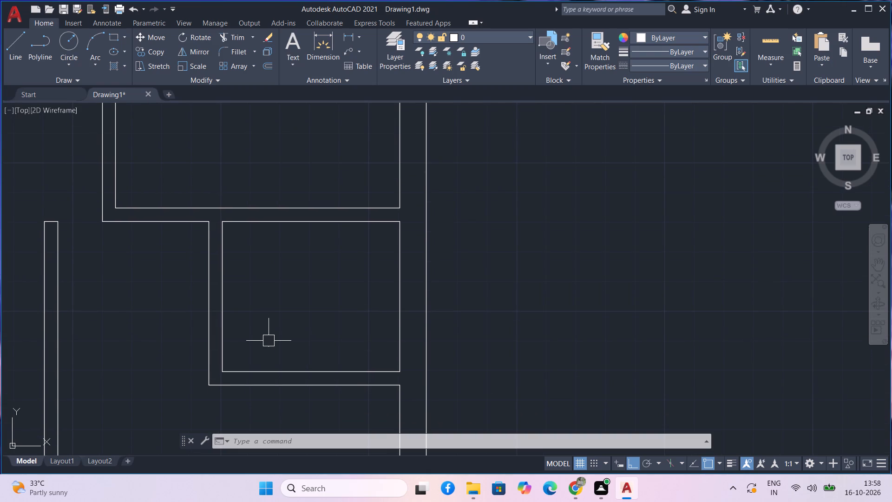
pyautogui.moveTo(304, 297); pyautogui.dragTo(346, 295, button='middle')
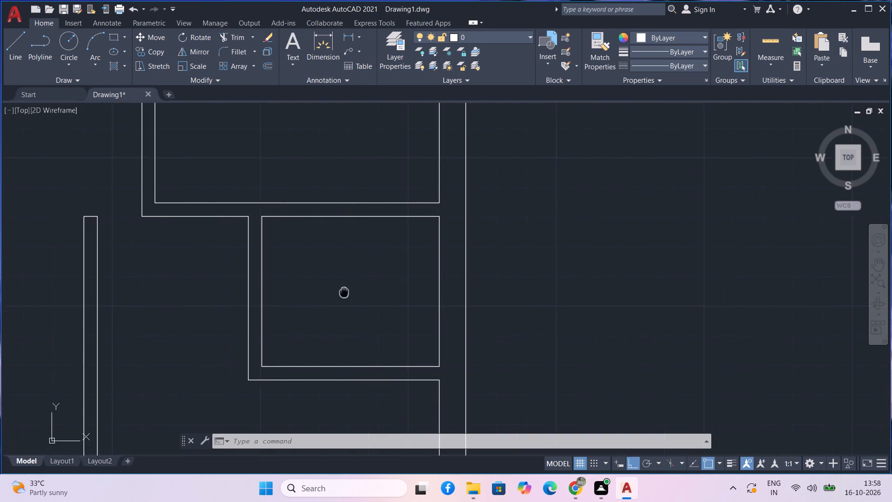
pyautogui.moveTo(346, 295); pyautogui.dragTo(372, 322, button='middle')
pyautogui.press('space')
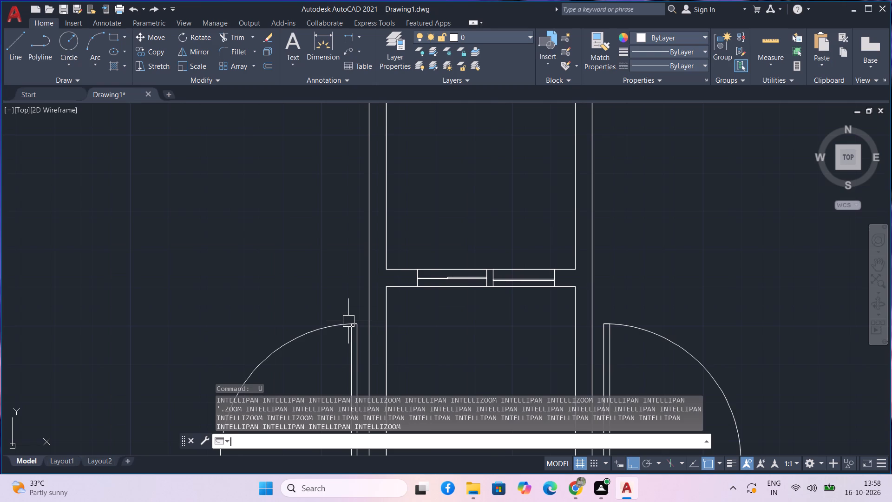
# Start a rectangle at the small closed room against the east outer wall.
pyautogui.scroll(-3, 348, 321)
pyautogui.scroll(1, 372, 323)
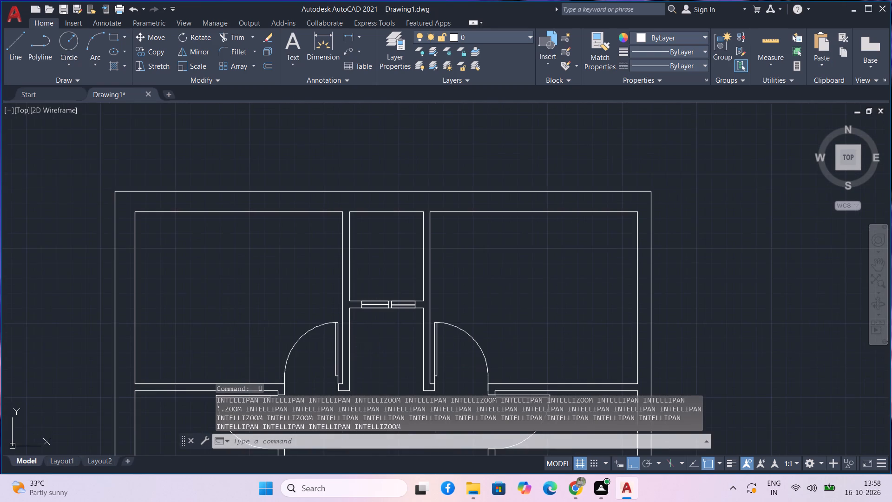
pyautogui.moveTo(369, 327); pyautogui.dragTo(197, 167, button='middle')
pyautogui.moveTo(408, 342); pyautogui.dragTo(363, 198, button='middle')
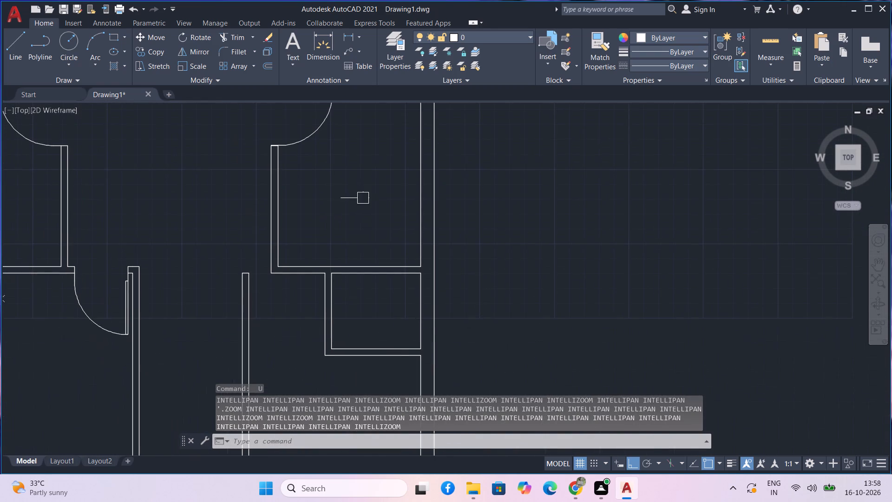
pyautogui.scroll(4, 315, 283)
pyautogui.moveTo(457, 332); pyautogui.dragTo(422, 271, button='middle')
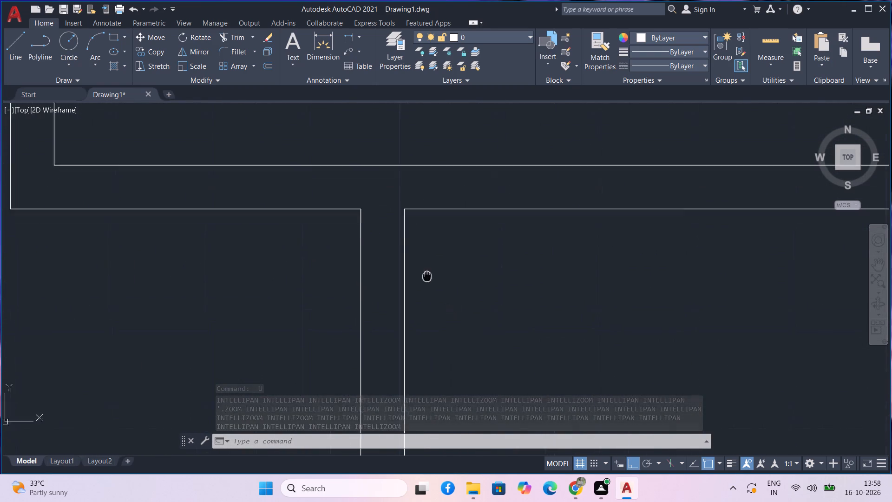
pyautogui.moveTo(422, 271); pyautogui.dragTo(380, 250, button='middle')
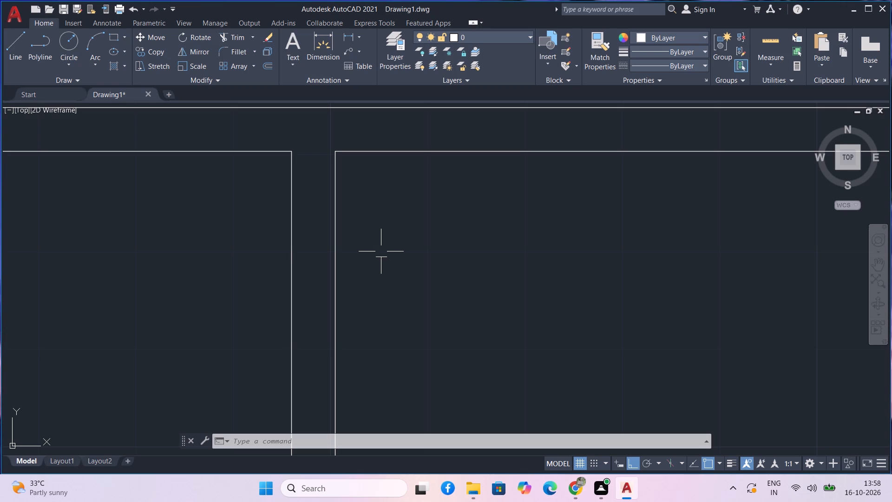
pyautogui.write('rec')
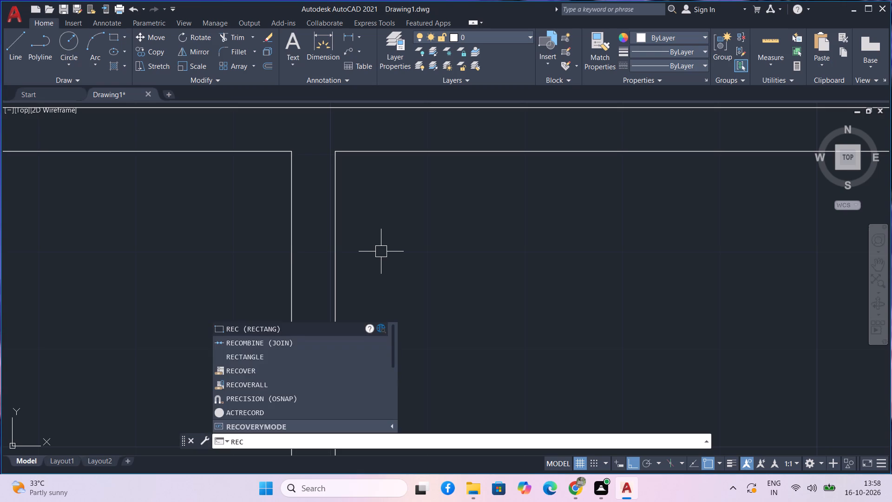
pyautogui.press('space')
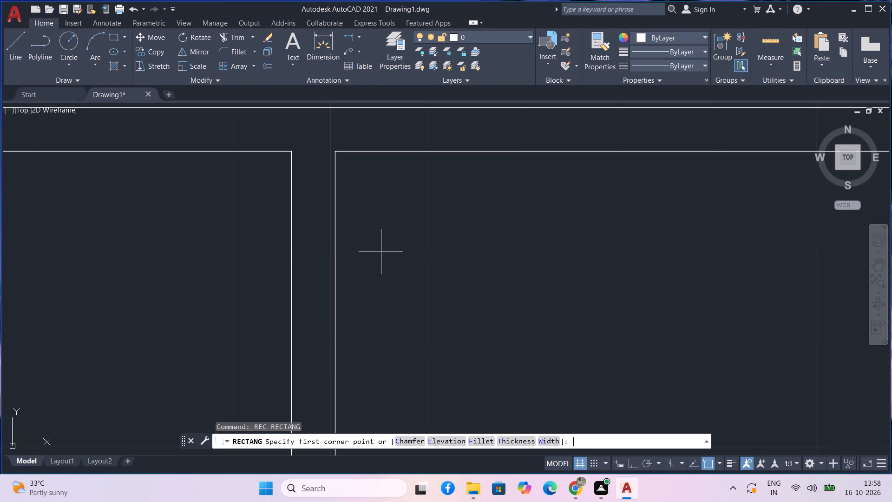
pyautogui.moveTo(422, 296); pyautogui.dragTo(416, 275, button='middle')
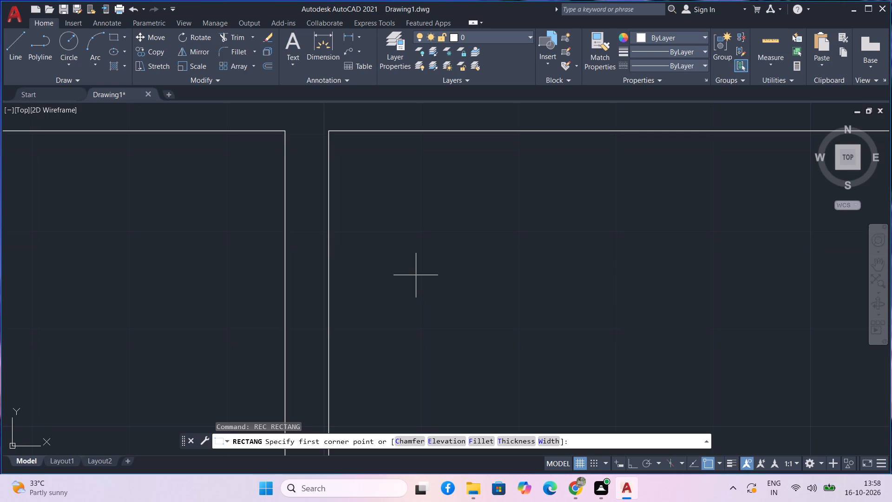
pyautogui.scroll(-4, 416, 275)
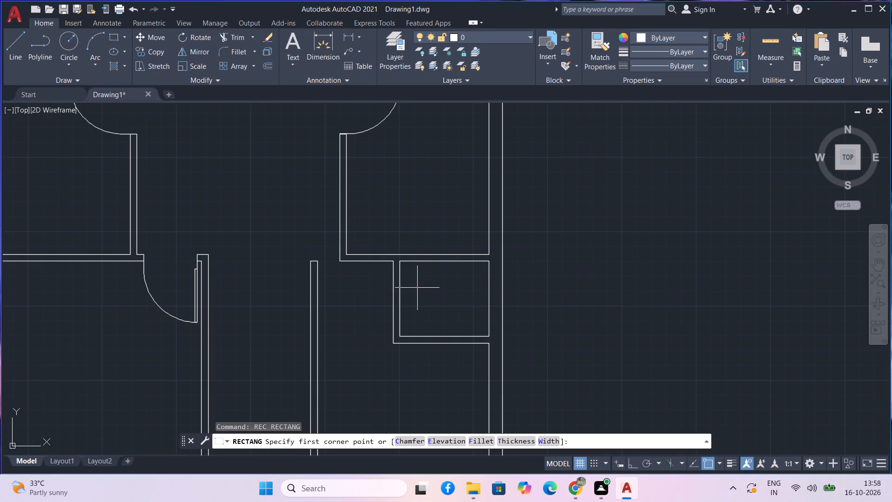
pyautogui.moveTo(417, 288); pyautogui.dragTo(410, 279, button='middle')
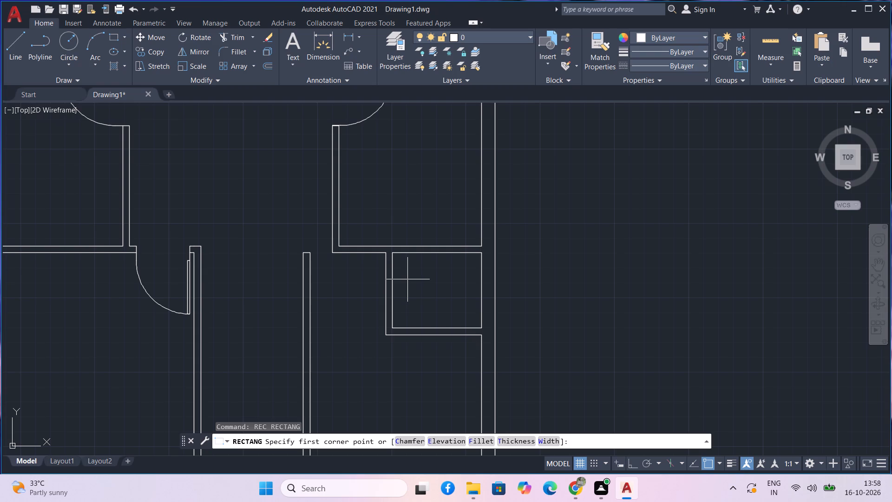
pyautogui.moveTo(407, 279); pyautogui.dragTo(362, 265, button='middle')
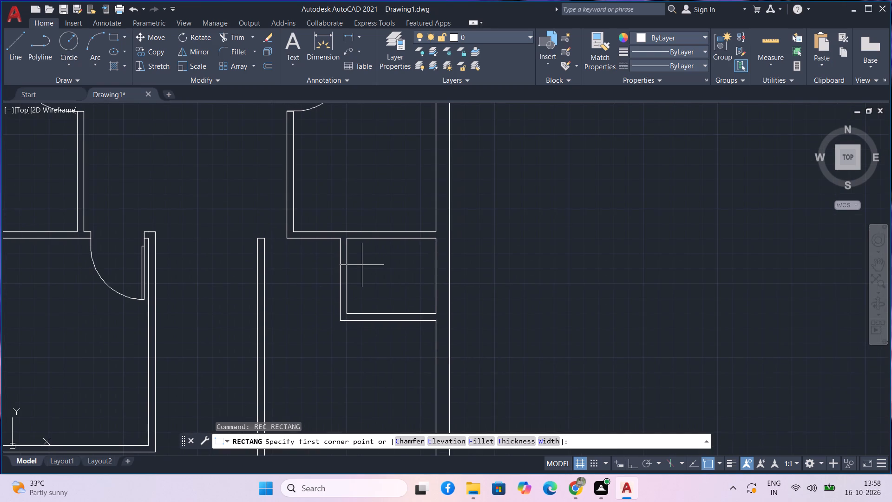
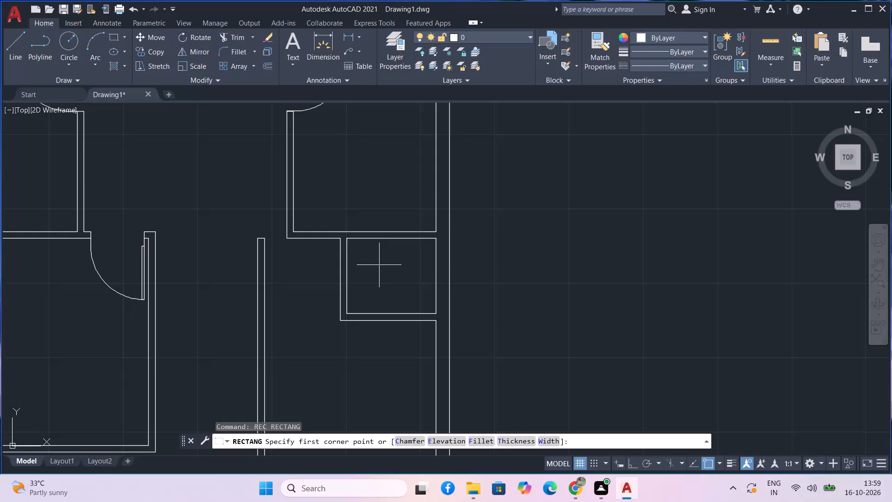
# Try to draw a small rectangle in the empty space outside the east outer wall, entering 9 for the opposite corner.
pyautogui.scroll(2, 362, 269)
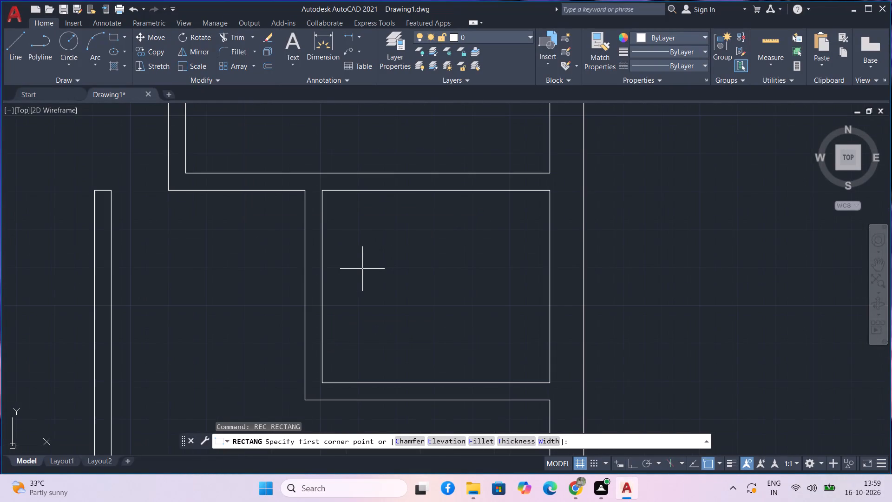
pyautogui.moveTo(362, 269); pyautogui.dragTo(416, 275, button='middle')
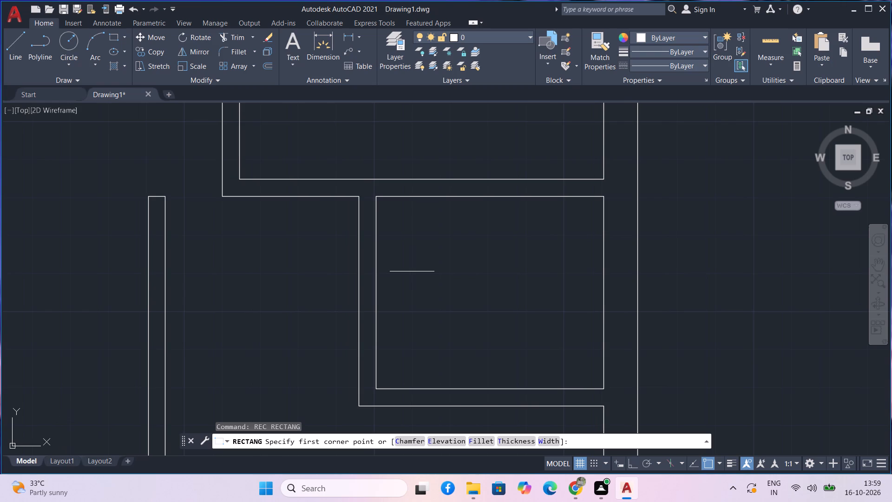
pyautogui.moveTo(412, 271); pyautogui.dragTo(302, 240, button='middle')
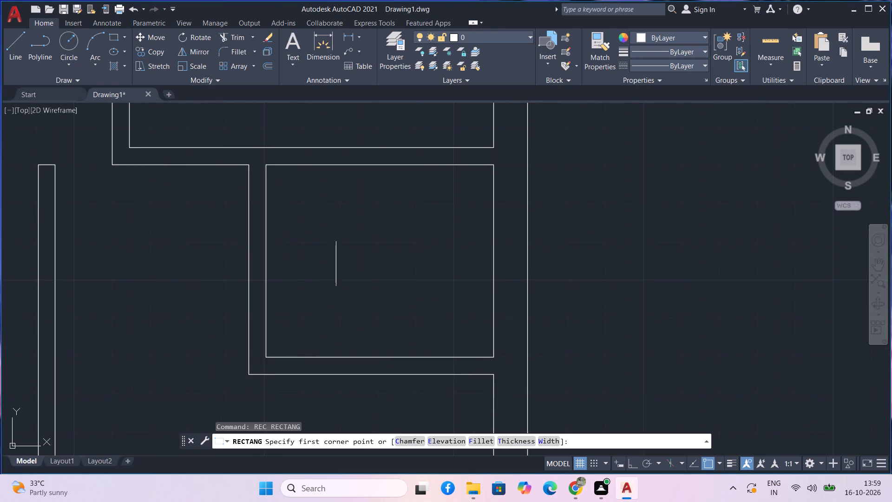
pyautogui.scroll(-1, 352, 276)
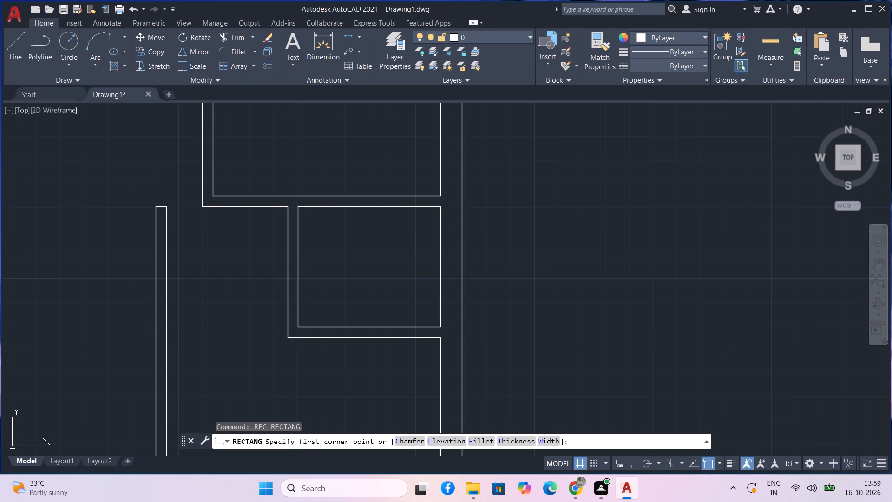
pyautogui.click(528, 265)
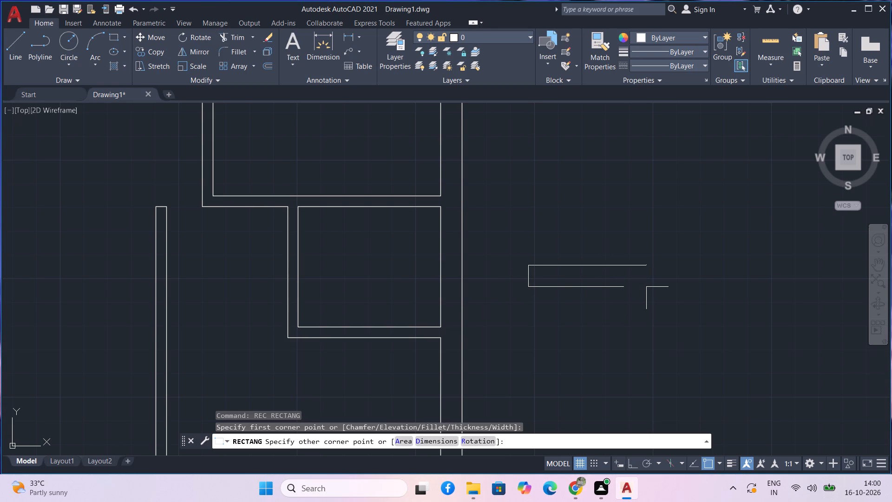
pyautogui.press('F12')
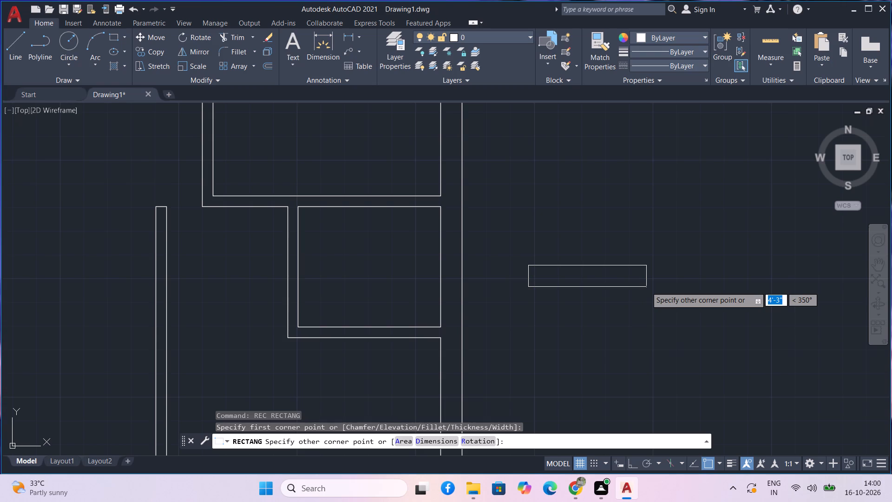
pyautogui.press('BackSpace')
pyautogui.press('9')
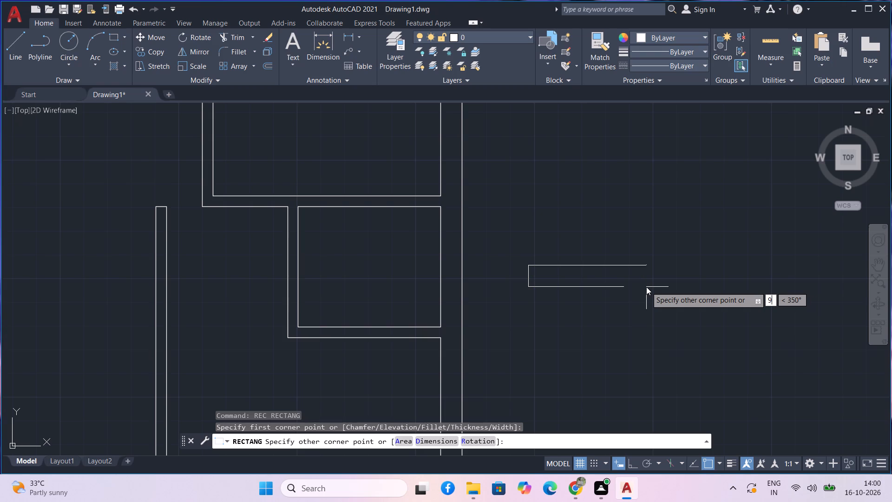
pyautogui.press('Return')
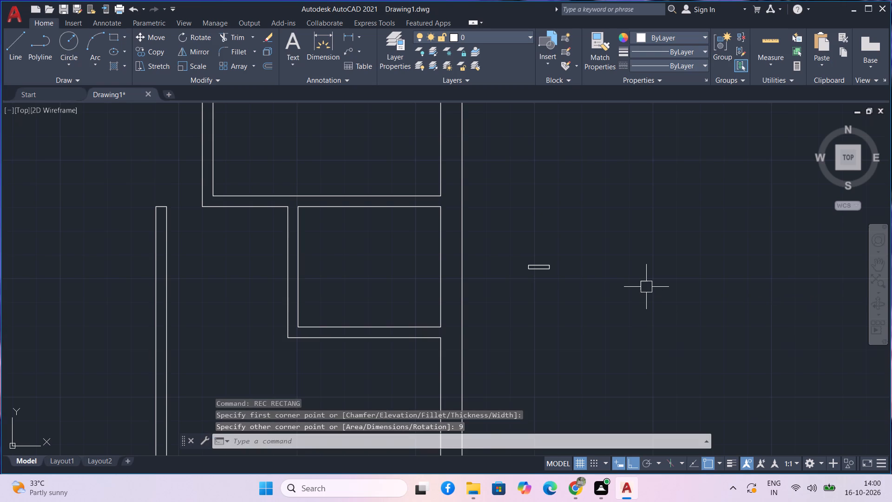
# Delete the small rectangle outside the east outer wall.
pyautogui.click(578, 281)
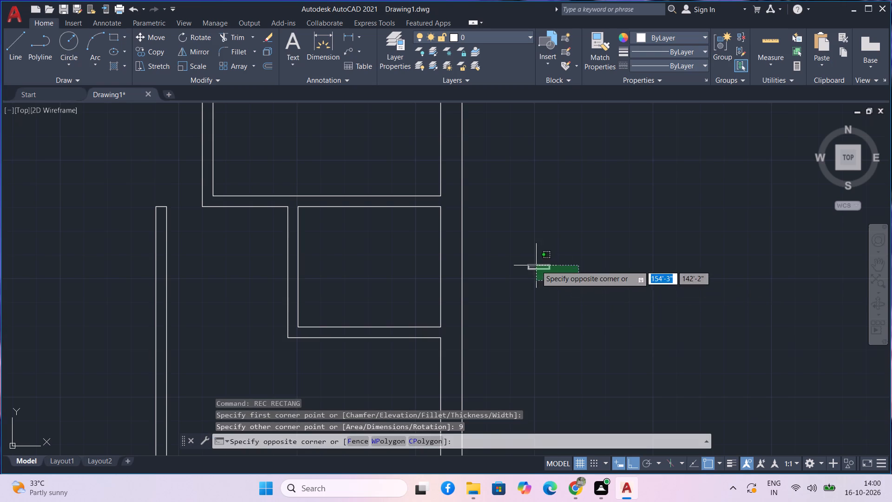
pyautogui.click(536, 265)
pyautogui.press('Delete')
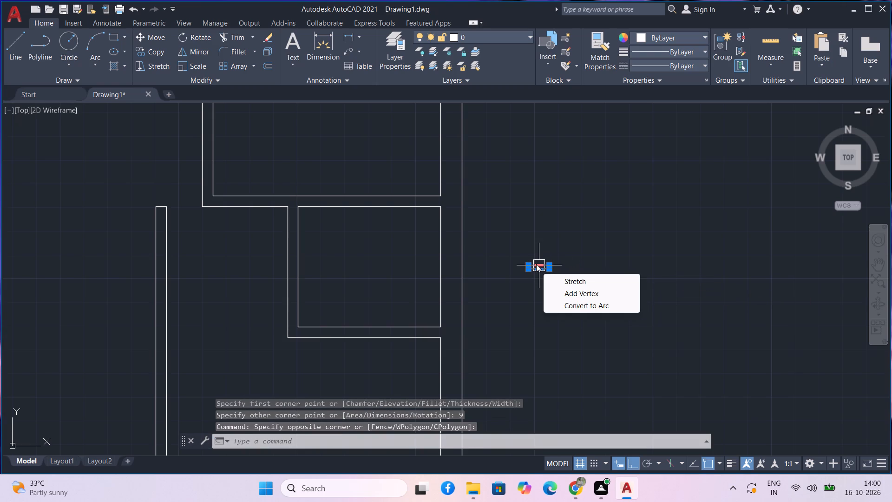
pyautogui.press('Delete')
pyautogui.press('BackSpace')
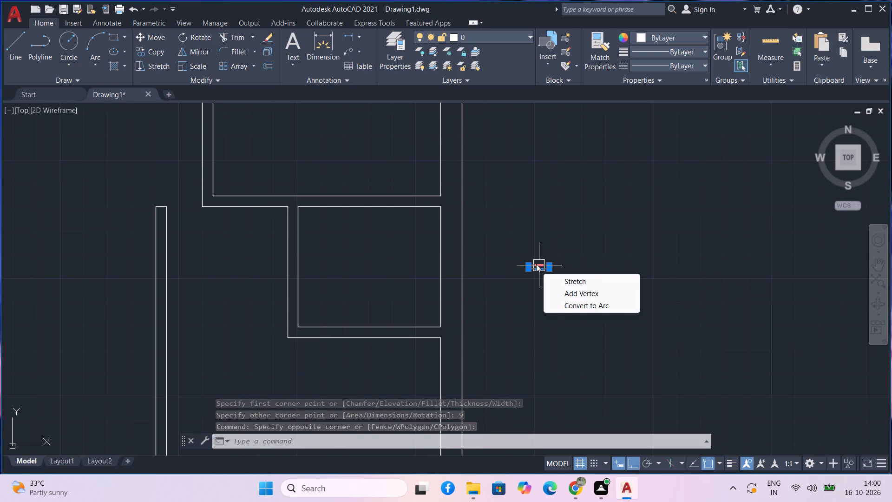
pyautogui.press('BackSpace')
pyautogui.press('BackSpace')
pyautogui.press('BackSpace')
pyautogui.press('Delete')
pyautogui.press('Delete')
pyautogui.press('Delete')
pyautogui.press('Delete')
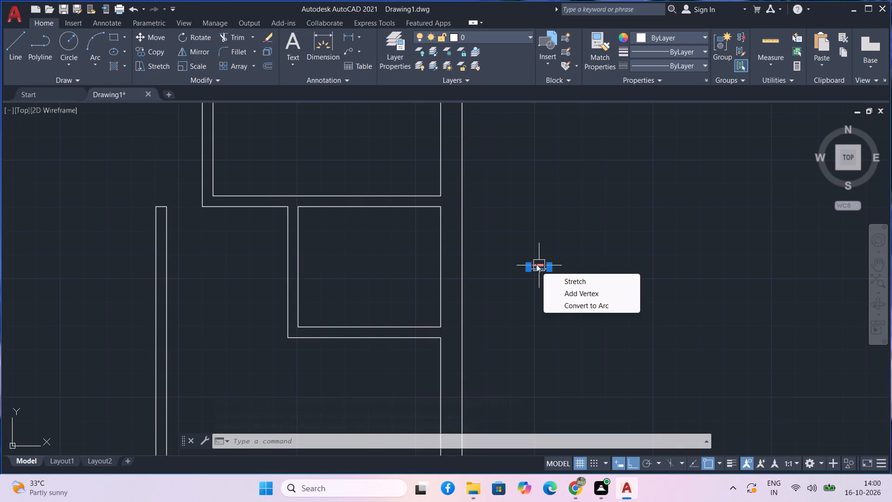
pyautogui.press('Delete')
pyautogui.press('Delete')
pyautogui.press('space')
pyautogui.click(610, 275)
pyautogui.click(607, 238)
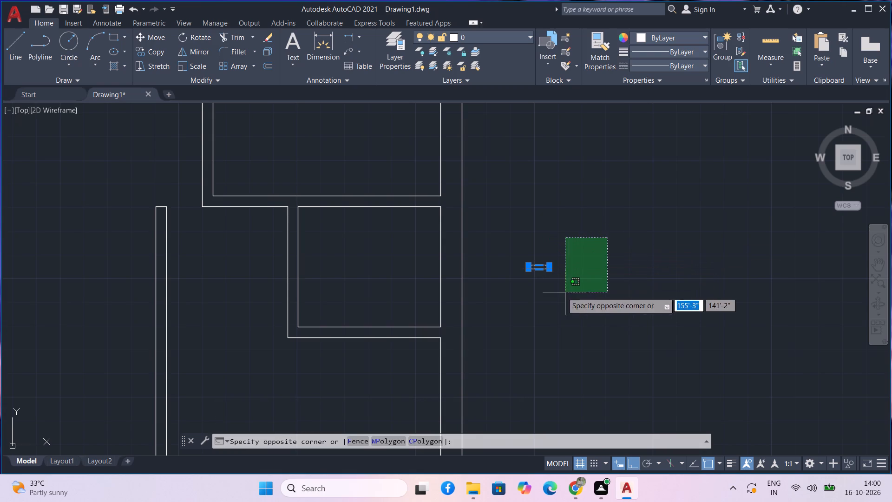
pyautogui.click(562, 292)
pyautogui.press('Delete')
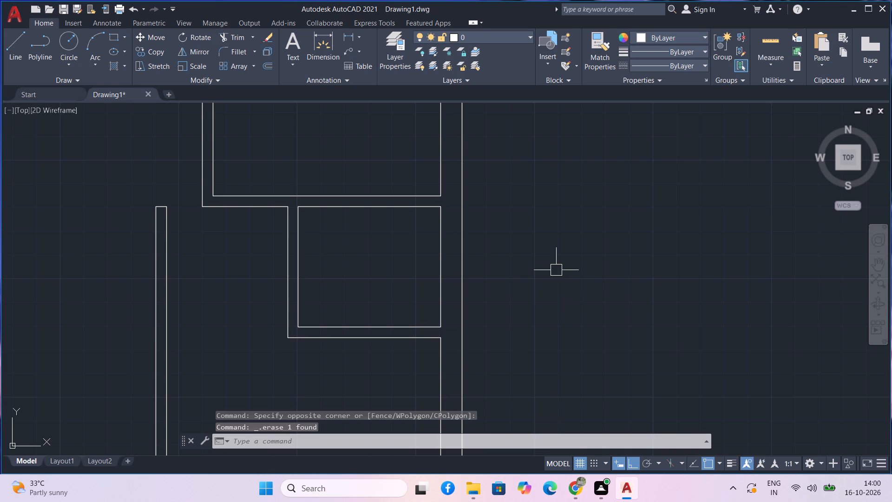
# Draw a closed rectangular outline from lines, 3' long and 9" wide, in the empty space east of the outer wall.
pyautogui.write('l')
pyautogui.press('space')
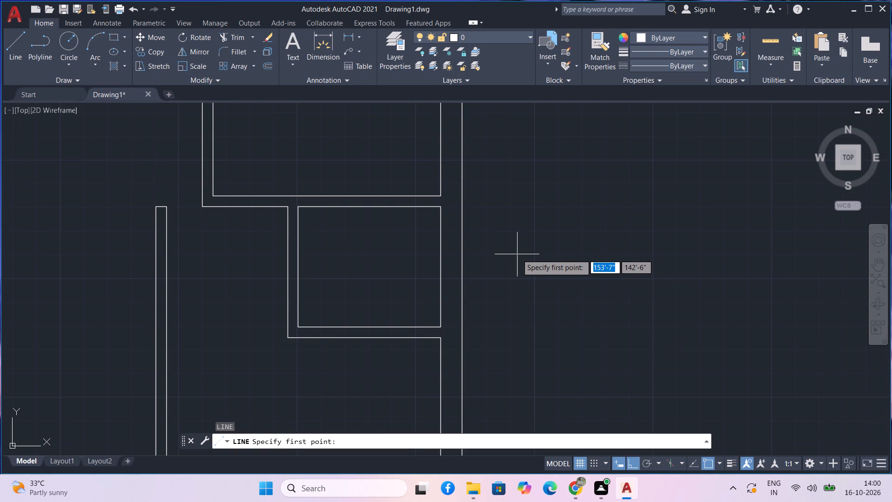
pyautogui.click(531, 255)
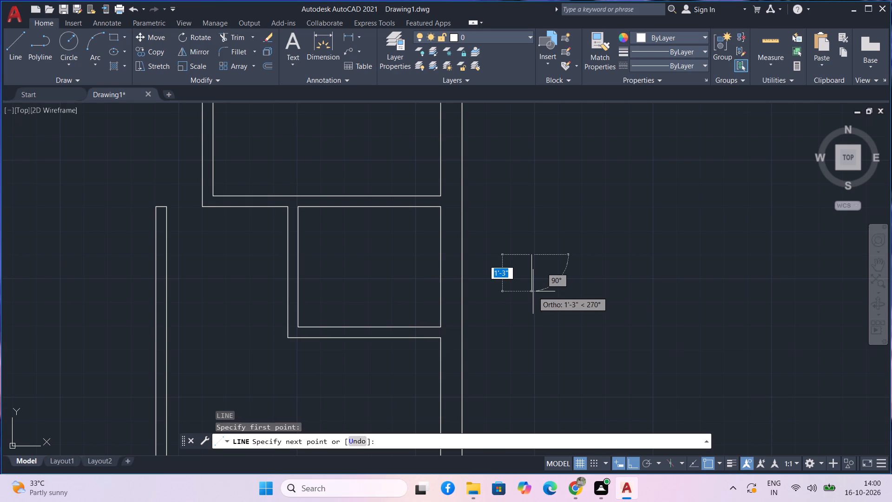
pyautogui.press('F12')
pyautogui.write('90')
pyautogui.press('BackSpace')
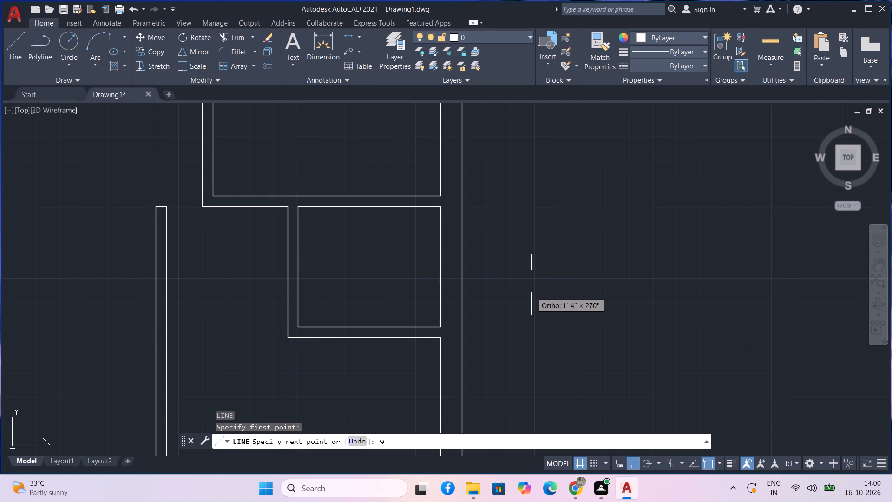
pyautogui.press('Return')
pyautogui.scroll(2, 531, 292)
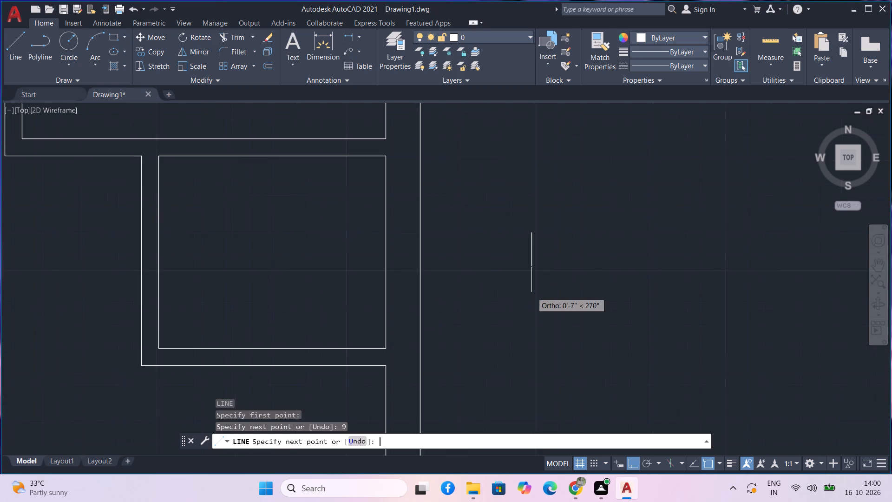
pyautogui.scroll(1, 531, 292)
pyautogui.moveTo(625, 292); pyautogui.dragTo(478, 306, button='middle')
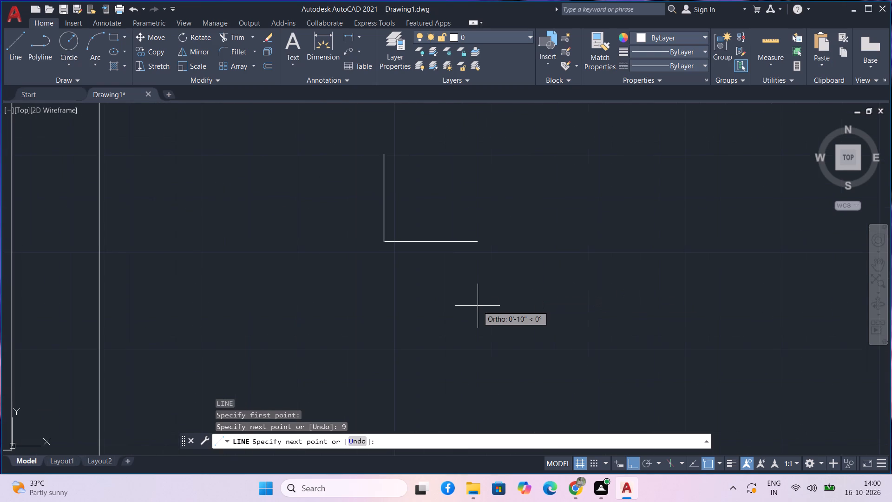
pyautogui.press('3')
pyautogui.press("'")
pyautogui.press('Return')
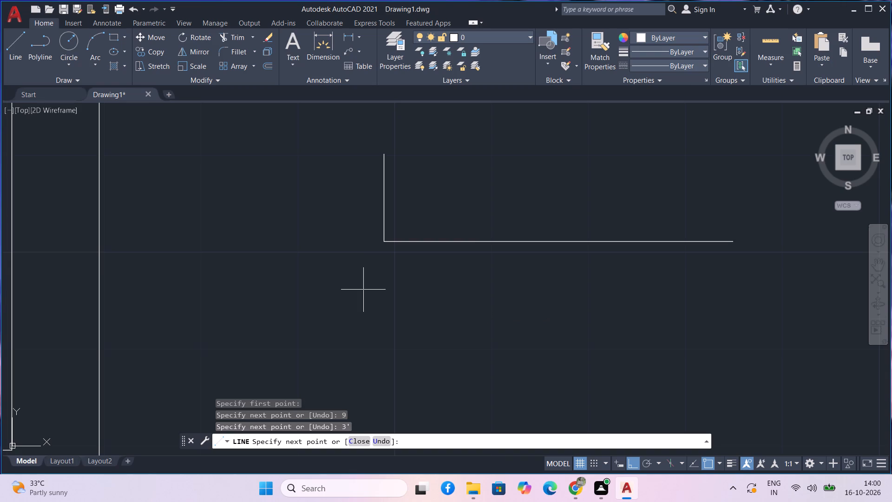
pyautogui.scroll(-2, 363, 290)
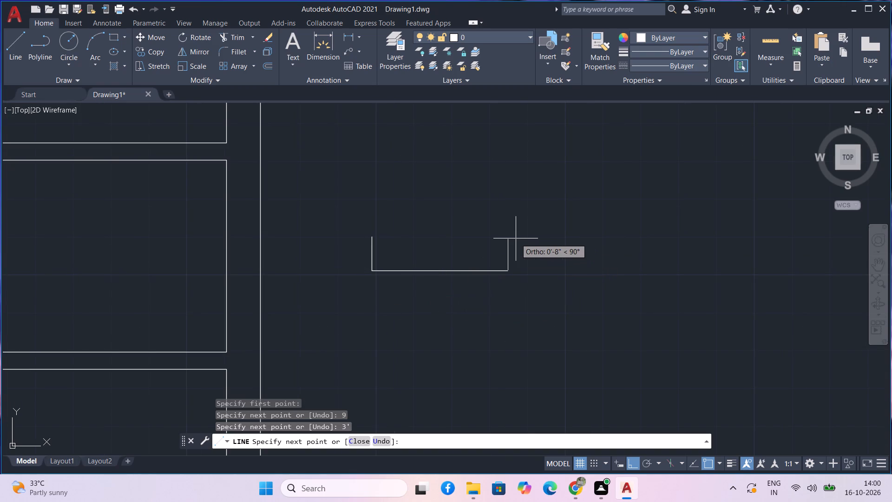
pyautogui.press('9')
pyautogui.press('Return')
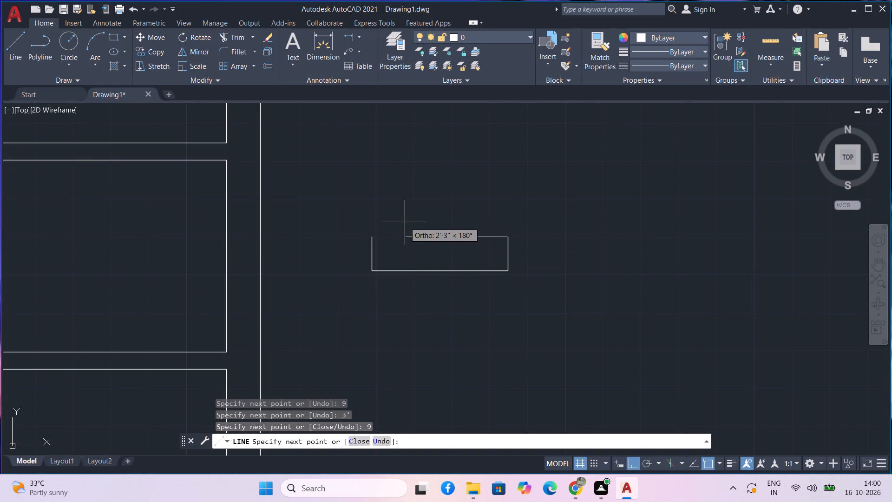
pyautogui.write("3'")
pyautogui.press('Return')
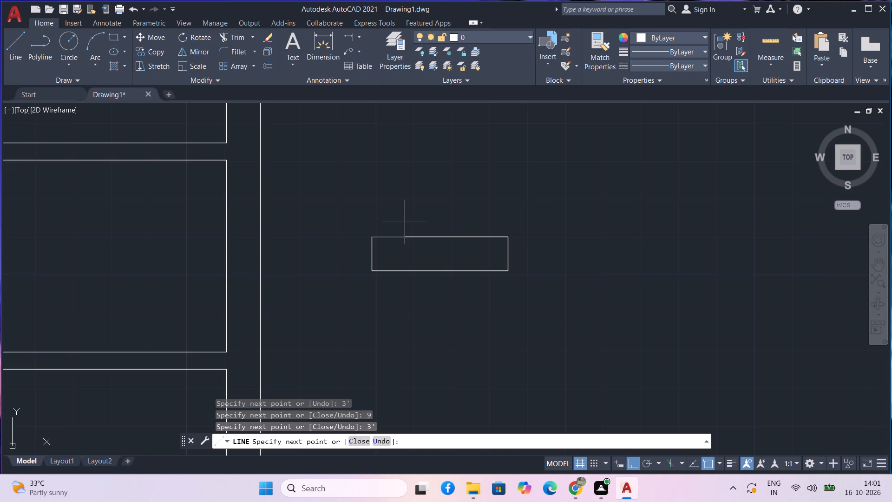
pyautogui.press('Return')
# Offset the outline's upper long line inward by 3" twice to add two parallel inner lines.
pyautogui.write('o')
pyautogui.press('space')
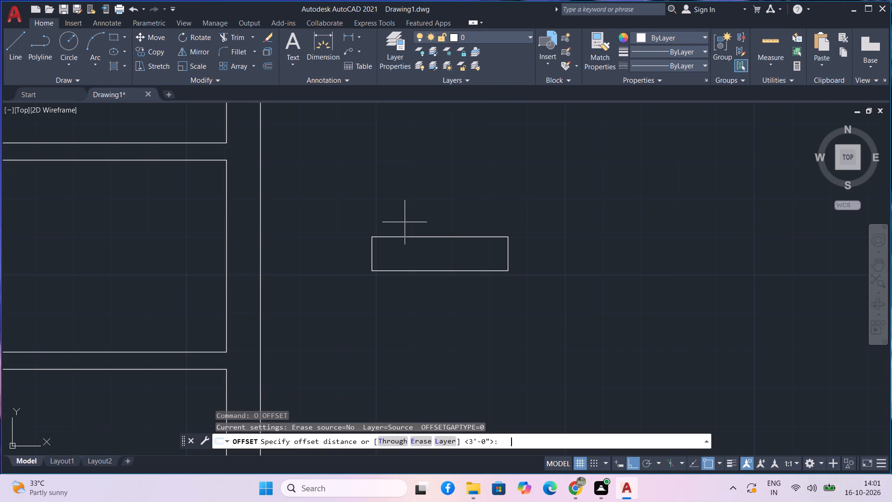
pyautogui.press('3')
pyautogui.press('Return')
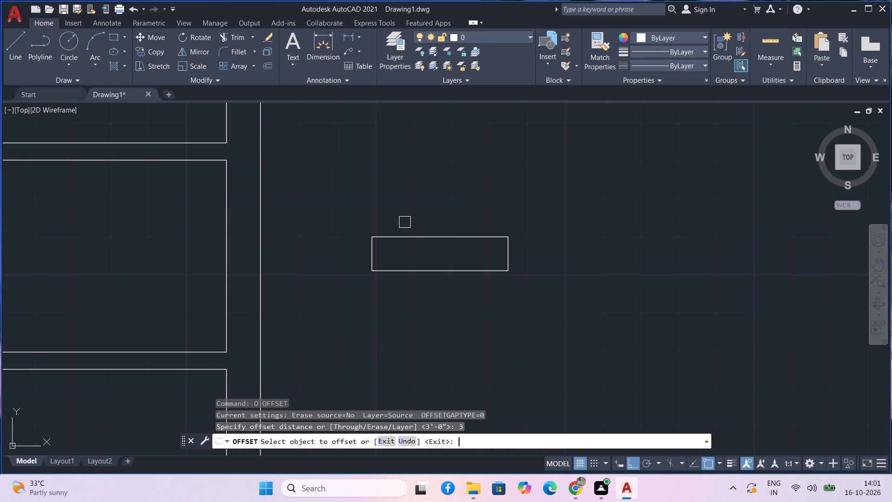
pyautogui.click(446, 238)
pyautogui.click(444, 260)
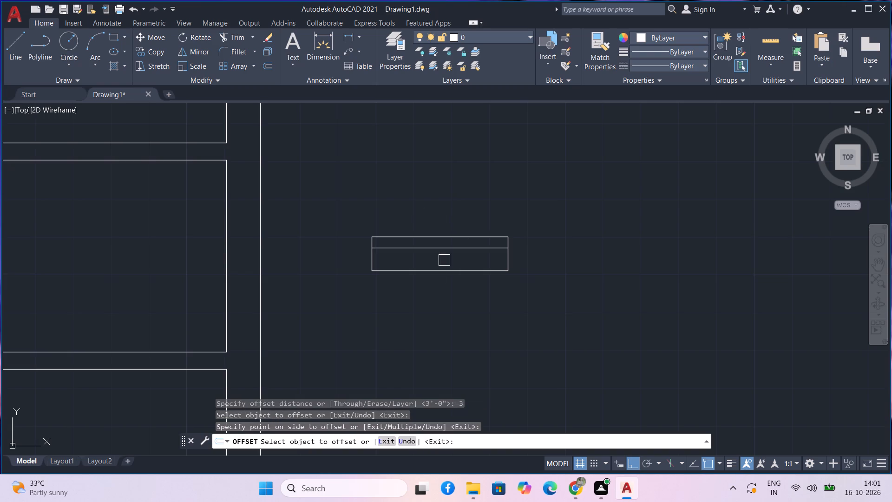
pyautogui.click(447, 251)
pyautogui.click(446, 266)
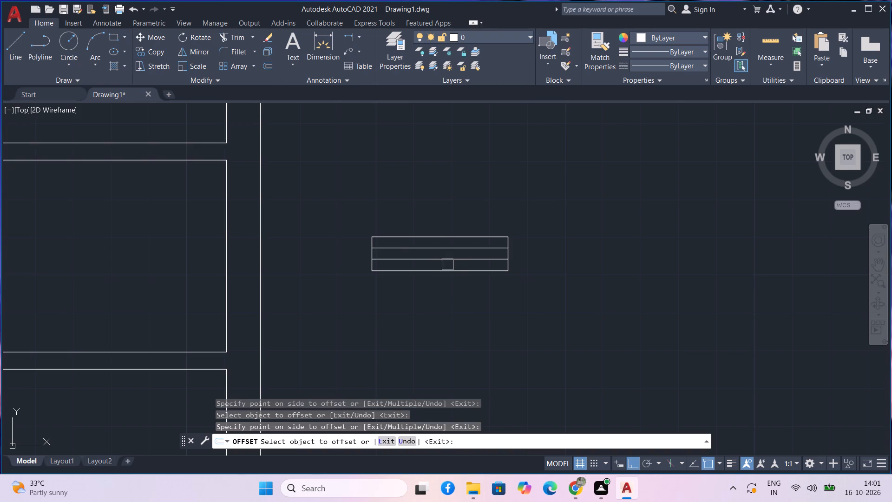
pyautogui.scroll(-1, 452, 260)
pyautogui.moveTo(512, 280); pyautogui.dragTo(489, 289, button='middle')
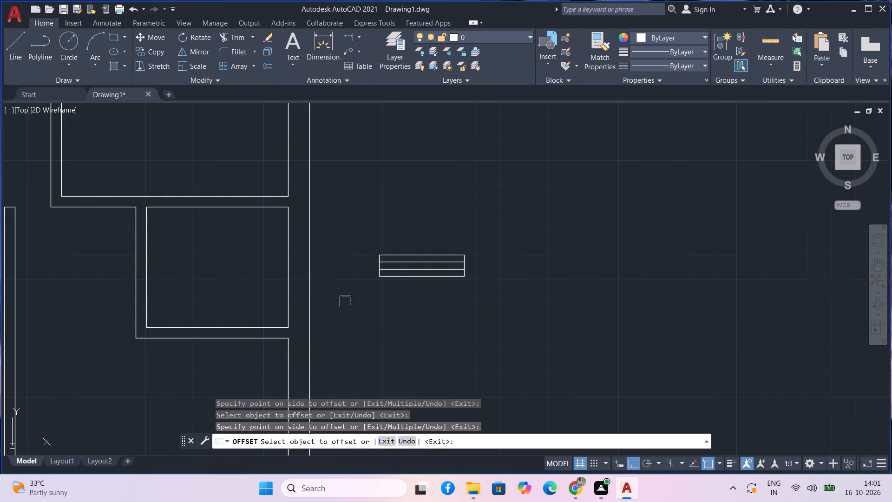
pyautogui.press('space')
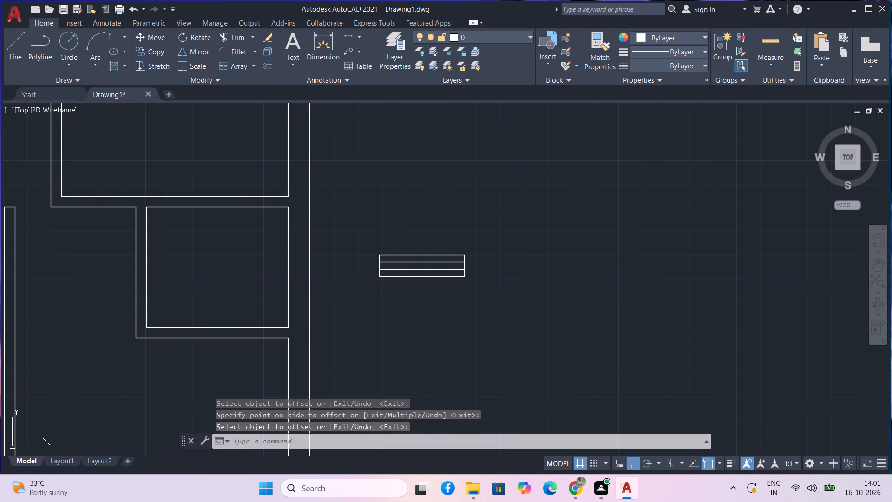
# Join the lines of the 3' by 9" rectangular symbol, including its two inner lines in the selection.
pyautogui.moveTo(579, 357); pyautogui.dragTo(564, 335)
pyautogui.click(363, 223)
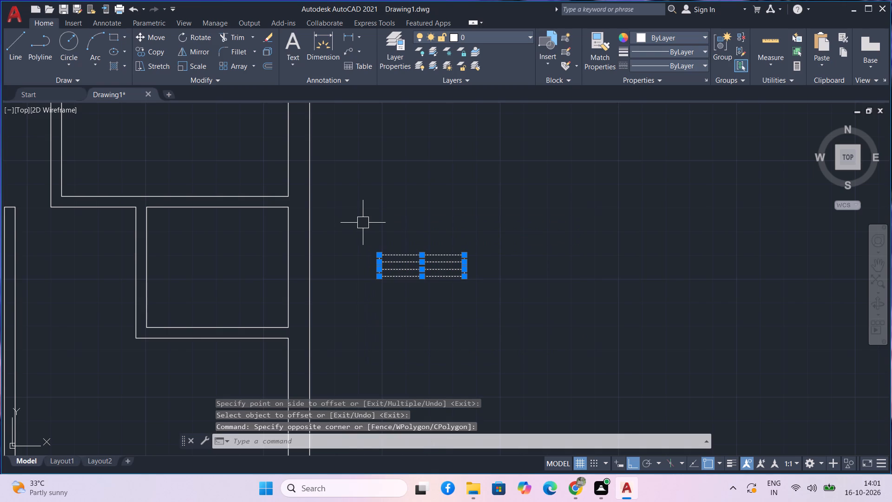
pyautogui.write('j')
pyautogui.press('space')
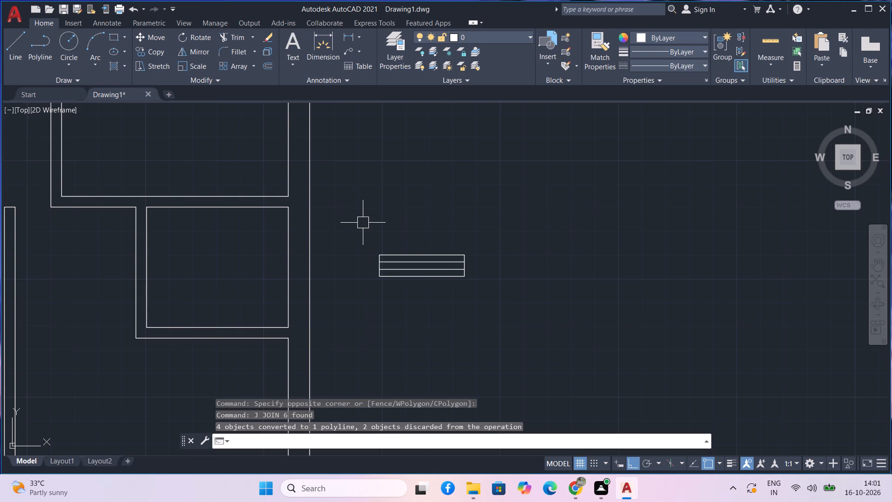
# Copy the whole 3' by 9" window symbol 5' to the east in the empty space outside the plan.
pyautogui.scroll(1, 363, 223)
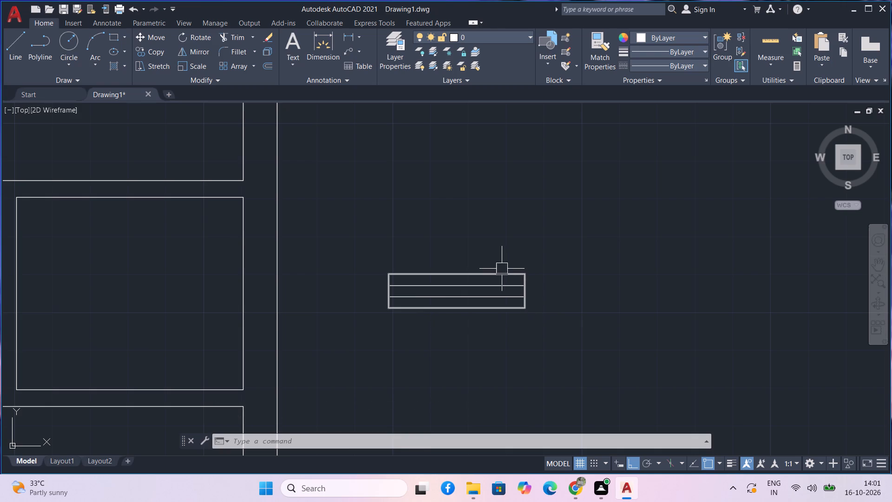
pyautogui.moveTo(611, 329); pyautogui.dragTo(597, 320)
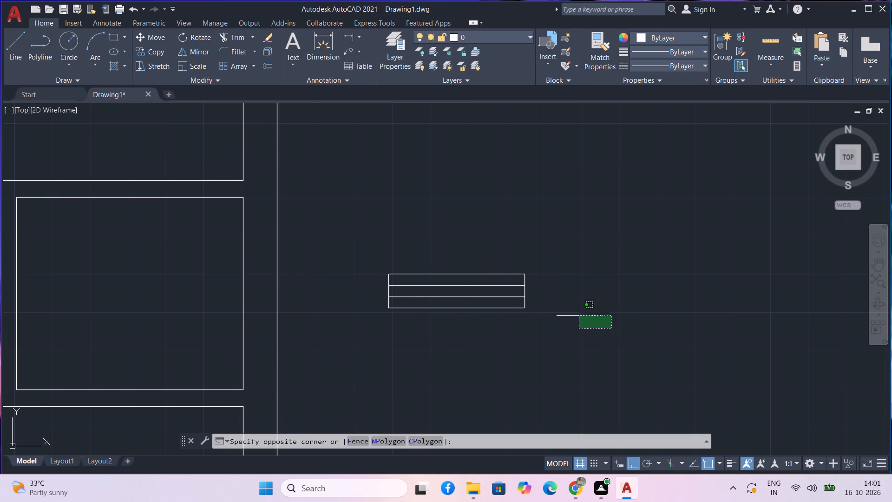
pyautogui.click(371, 240)
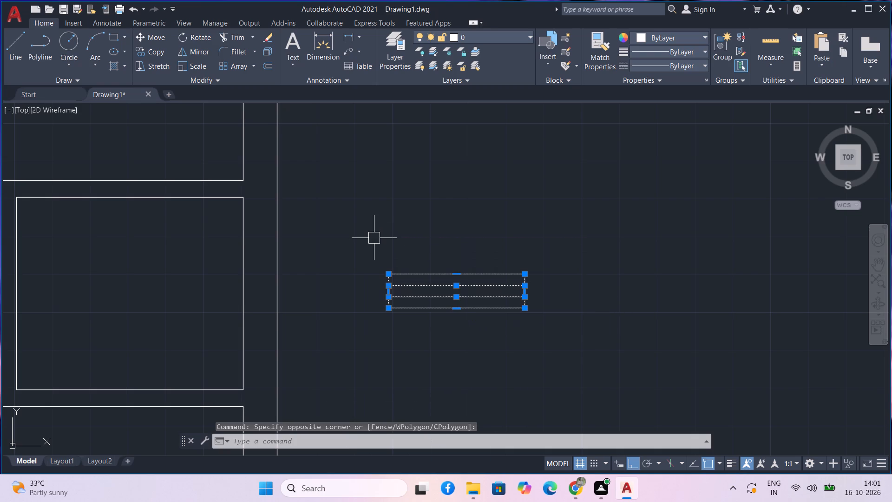
pyautogui.press('c')
pyautogui.write('o')
pyautogui.press('space')
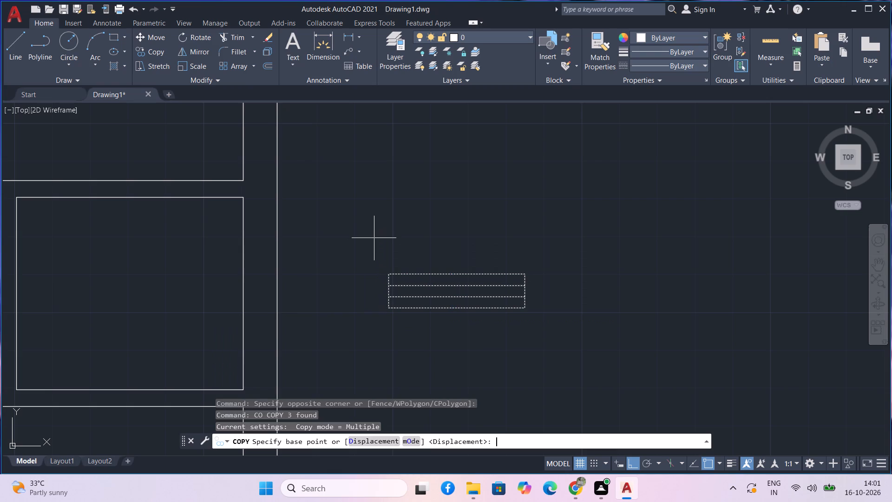
pyautogui.click(525, 272)
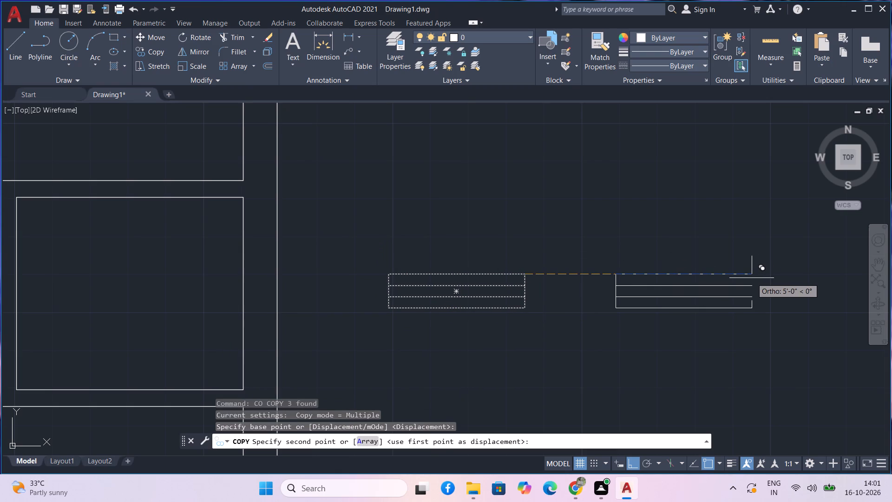
pyautogui.click(752, 278)
pyautogui.press('space')
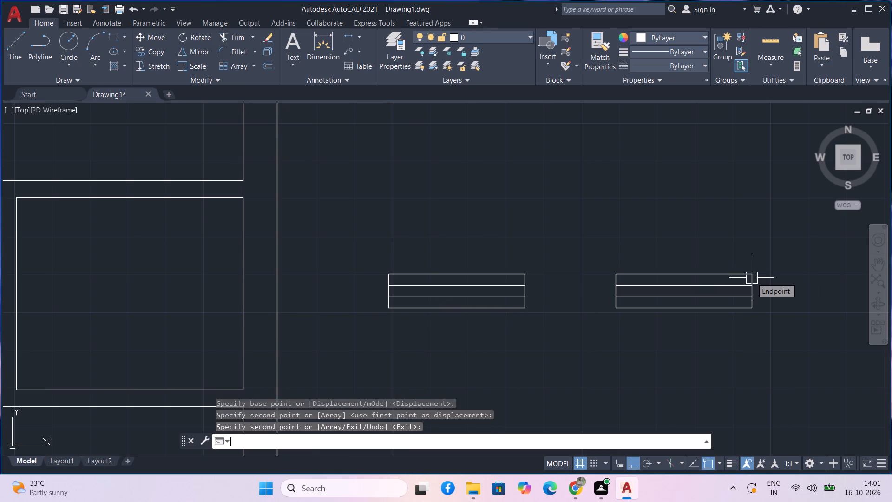
# Rotate the copied window symbol 90° about its upper-left corner so that it stands vertical.
pyautogui.moveTo(798, 336); pyautogui.dragTo(780, 323)
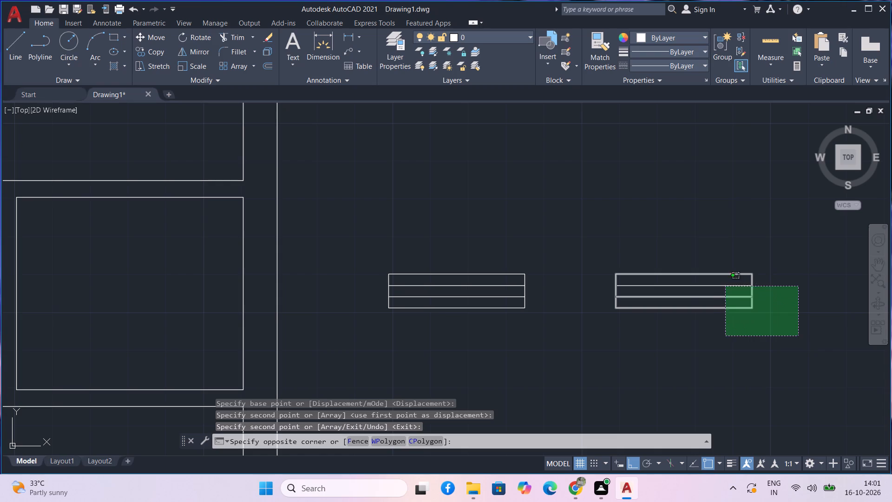
pyautogui.click(605, 252)
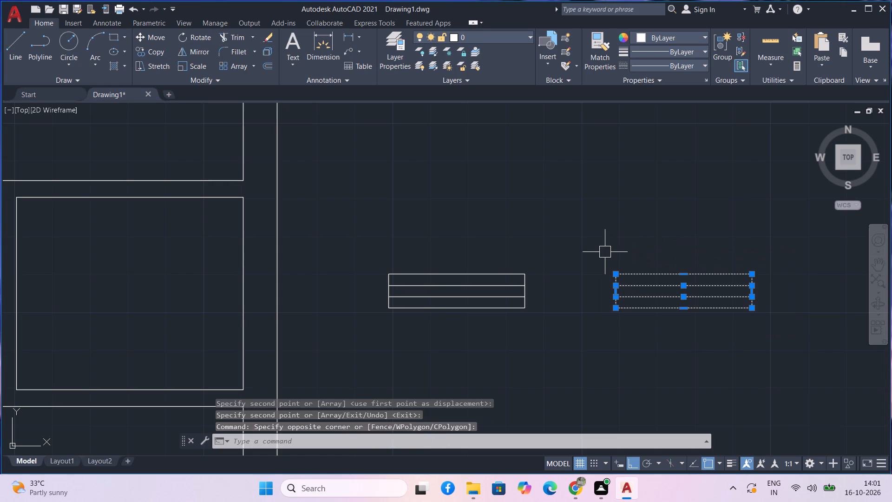
pyautogui.write('ro')
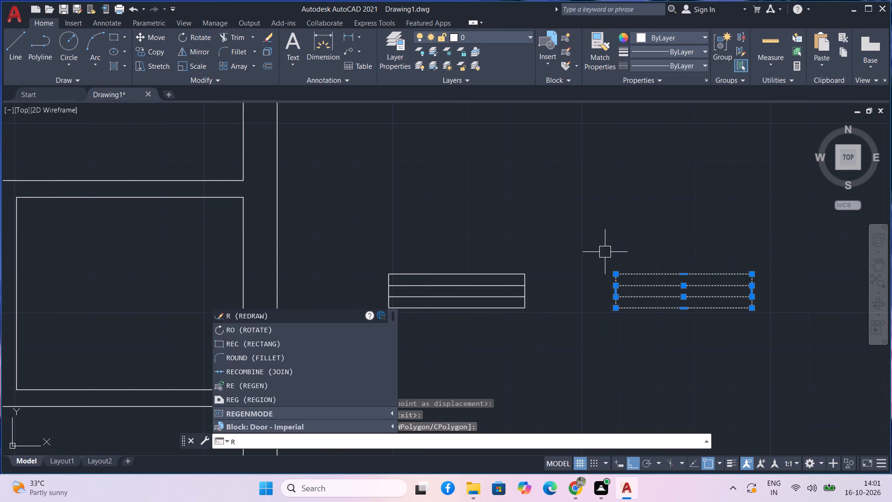
pyautogui.press('space')
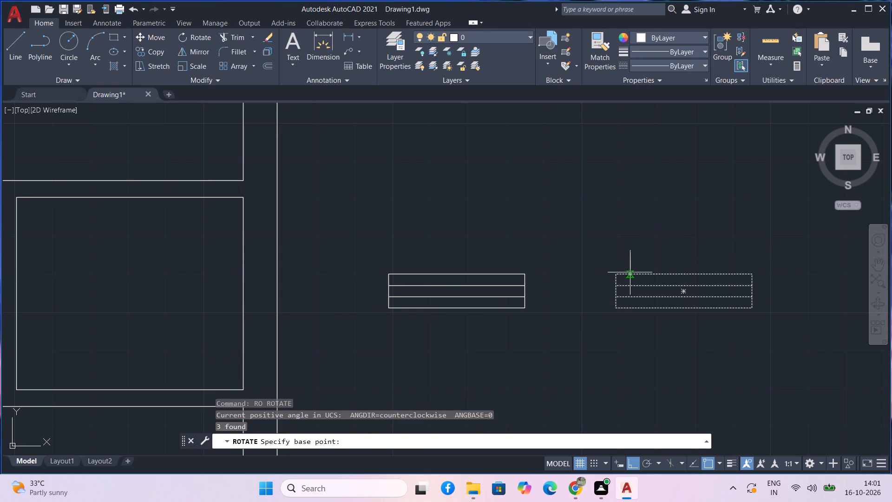
pyautogui.click(617, 275)
pyautogui.click(616, 252)
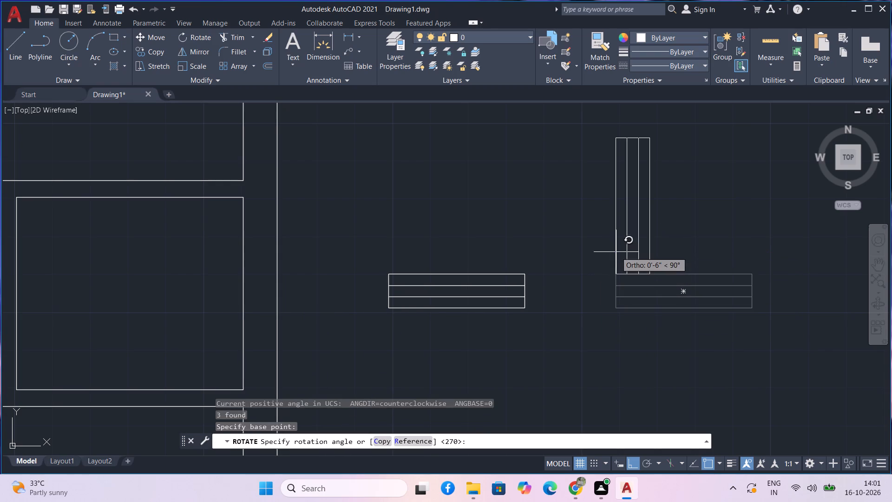
# Copy the vertical window symbol by its upper-right corner into the east outer wall beside the small room, with Ortho off.
pyautogui.scroll(-3, 676, 290)
pyautogui.moveTo(682, 288); pyautogui.dragTo(682, 324, button='middle')
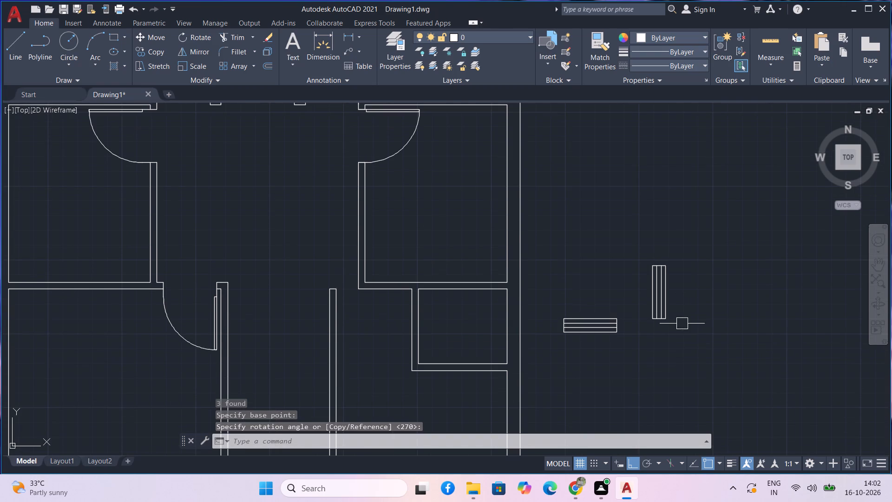
pyautogui.click(705, 330)
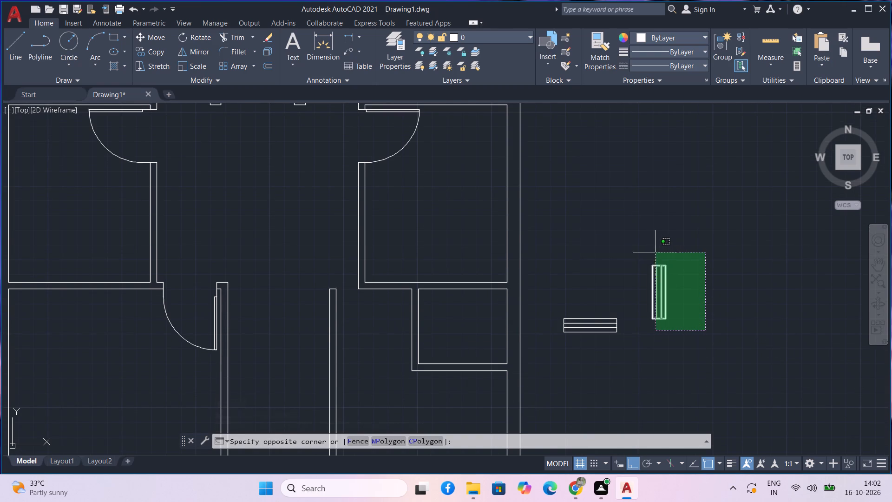
pyautogui.scroll(2, 646, 245)
pyautogui.moveTo(646, 245); pyautogui.dragTo(428, 105, button='middle')
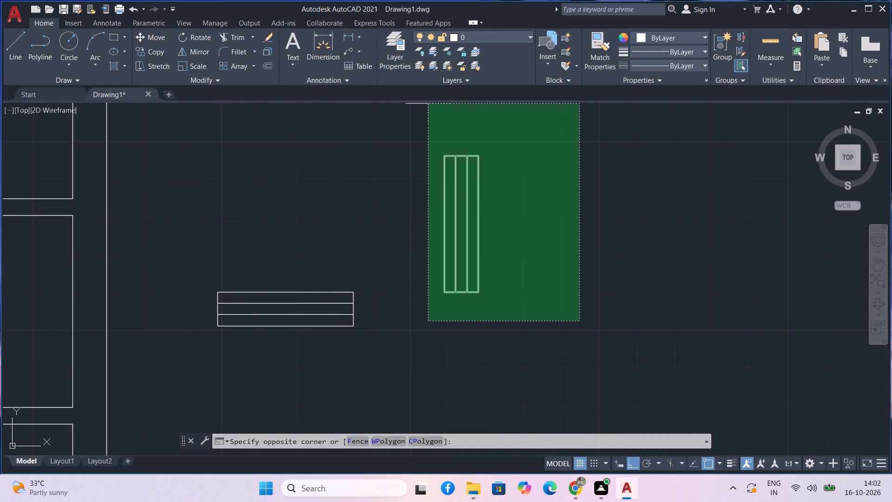
pyautogui.click(415, 130)
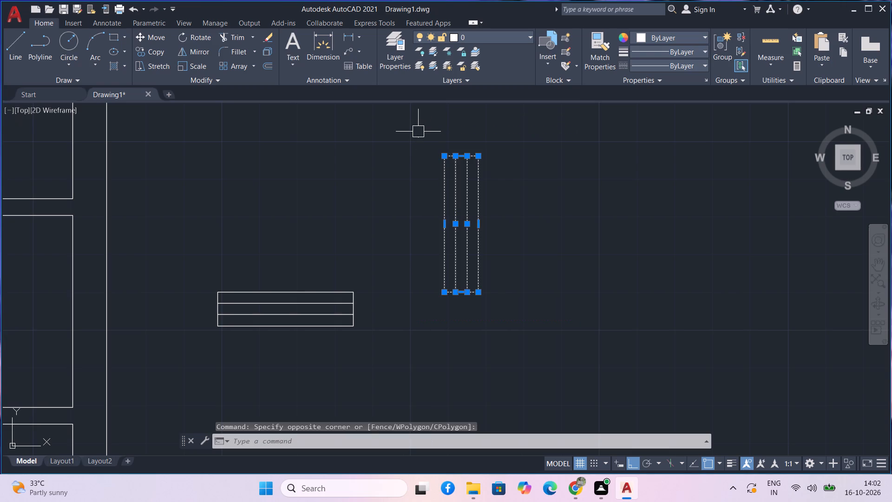
pyautogui.write('co')
pyautogui.press('space')
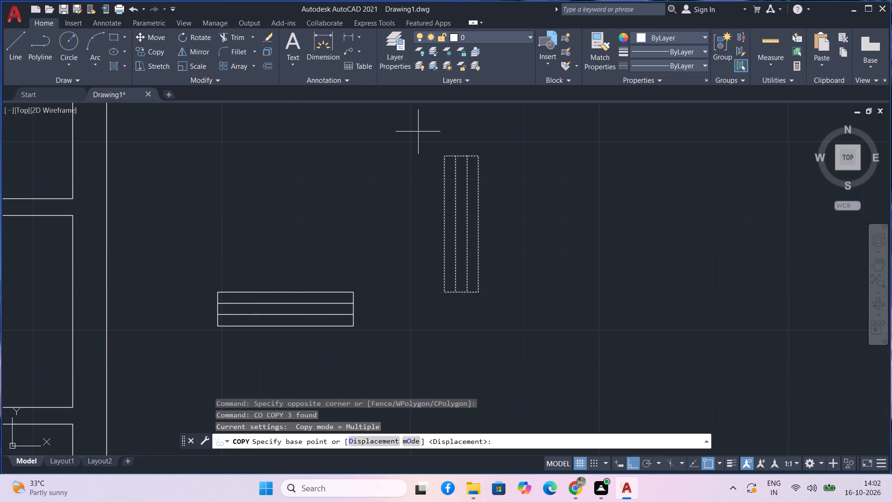
pyautogui.click(476, 156)
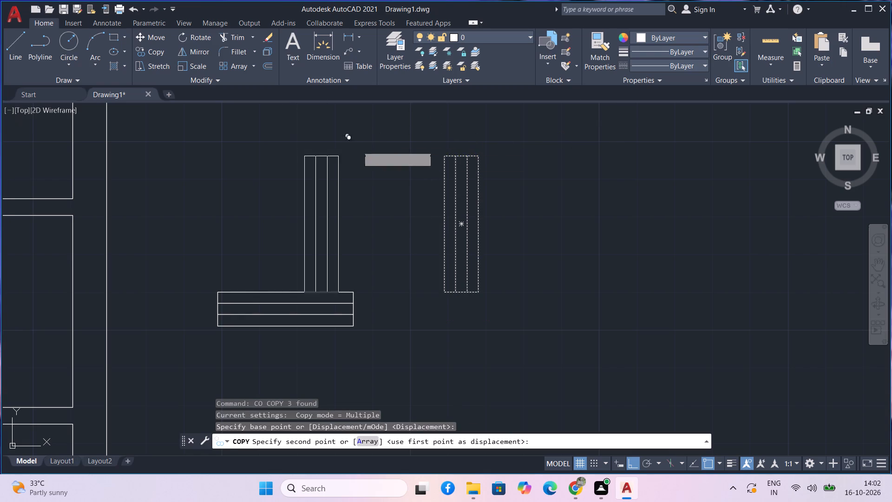
pyautogui.scroll(-1, 243, 148)
pyautogui.moveTo(243, 148); pyautogui.dragTo(252, 197, button='middle')
pyautogui.scroll(-4, 252, 194)
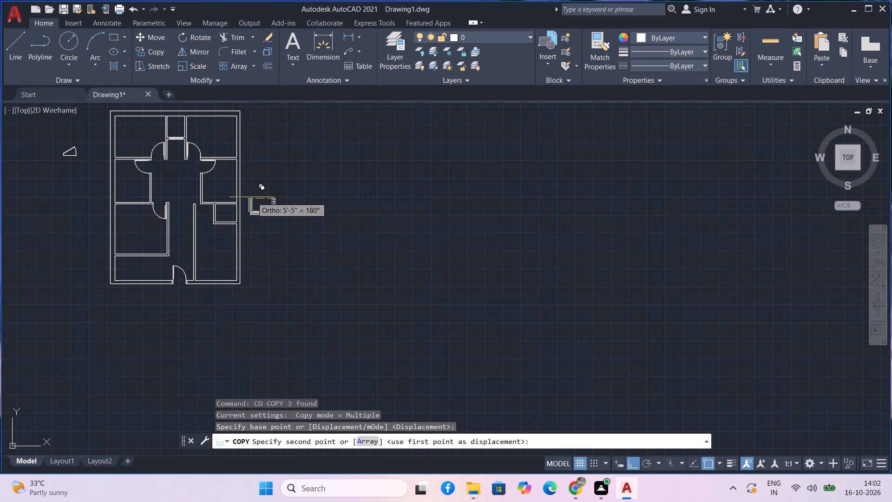
pyautogui.press('F8')
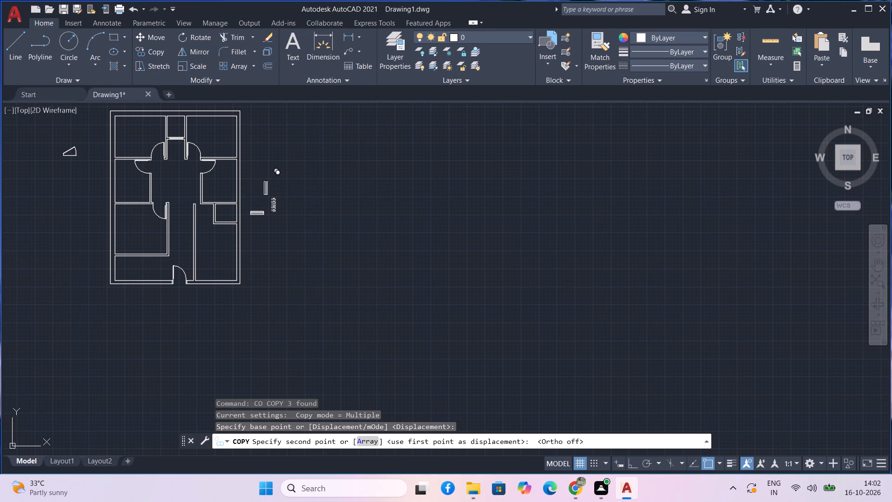
pyautogui.moveTo(267, 182); pyautogui.dragTo(299, 231, button='middle')
pyautogui.scroll(4, 270, 280)
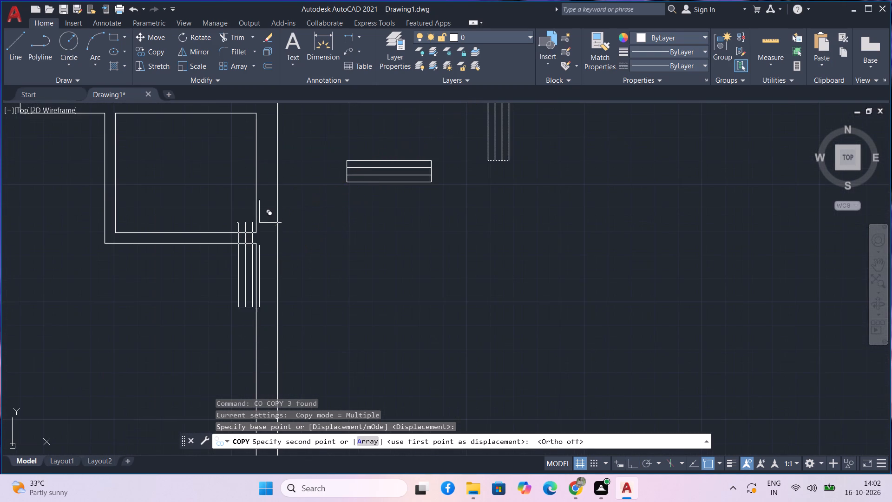
pyautogui.moveTo(271, 176); pyautogui.dragTo(272, 263, button='middle')
pyautogui.scroll(2, 271, 240)
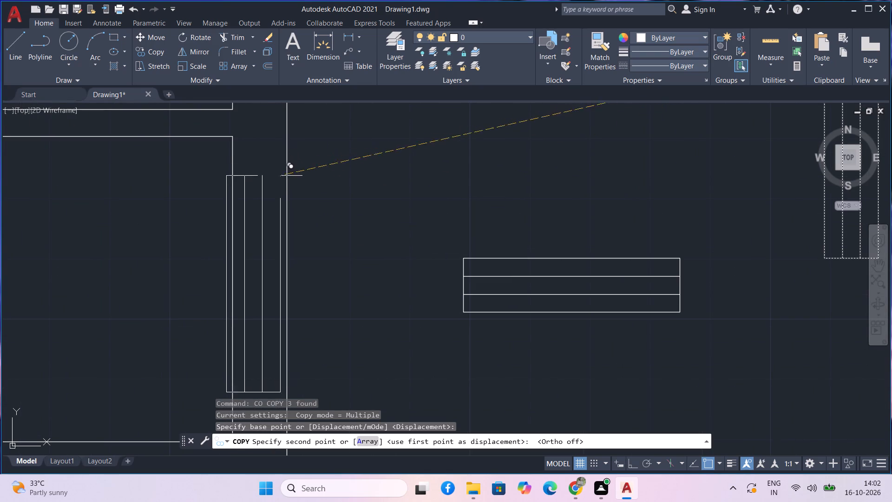
pyautogui.moveTo(285, 190); pyautogui.dragTo(291, 164, button='middle')
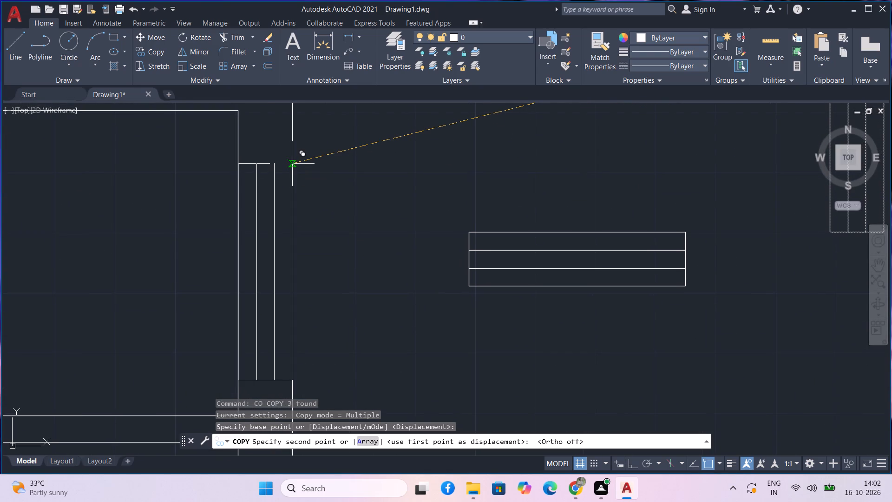
pyautogui.click(292, 164)
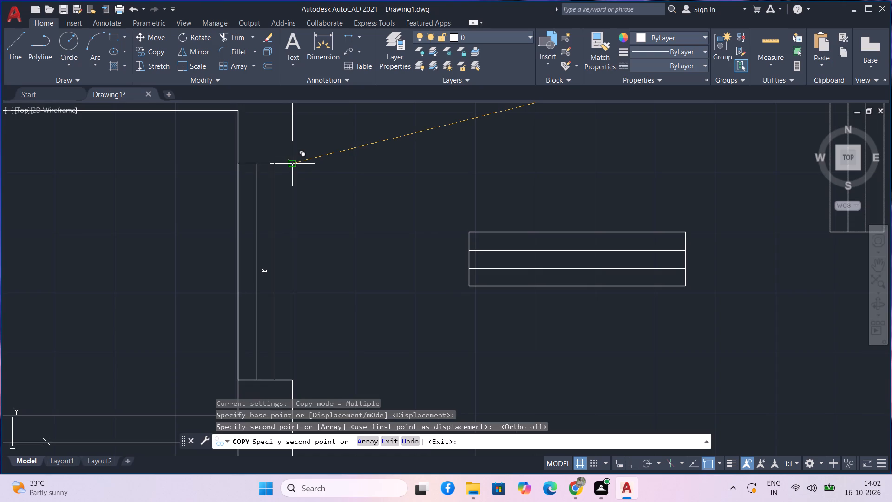
# Place another copy of the vertical window symbol in the east outer wall of the room north of the small room.
pyautogui.scroll(-4, 296, 168)
pyautogui.scroll(-1, 313, 229)
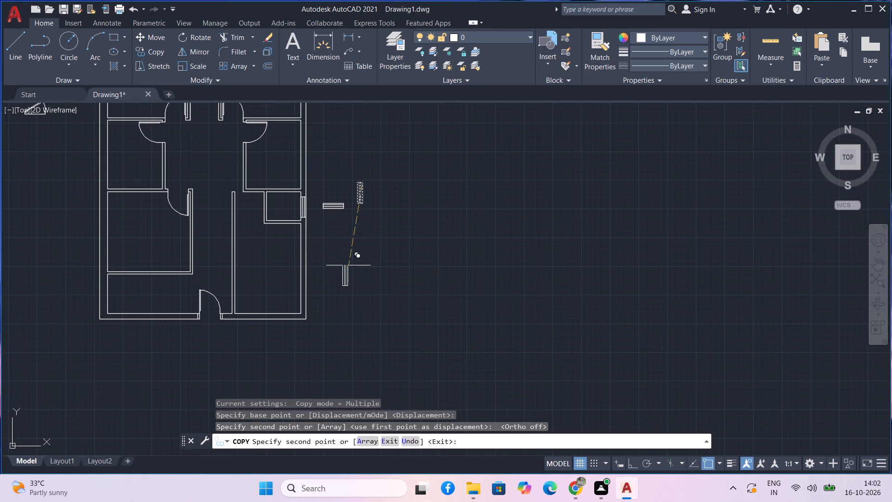
pyautogui.moveTo(351, 268); pyautogui.dragTo(355, 287, button='middle')
pyautogui.moveTo(355, 287); pyautogui.dragTo(339, 357, button='middle')
pyautogui.scroll(5, 295, 233)
pyautogui.scroll(-3, 282, 238)
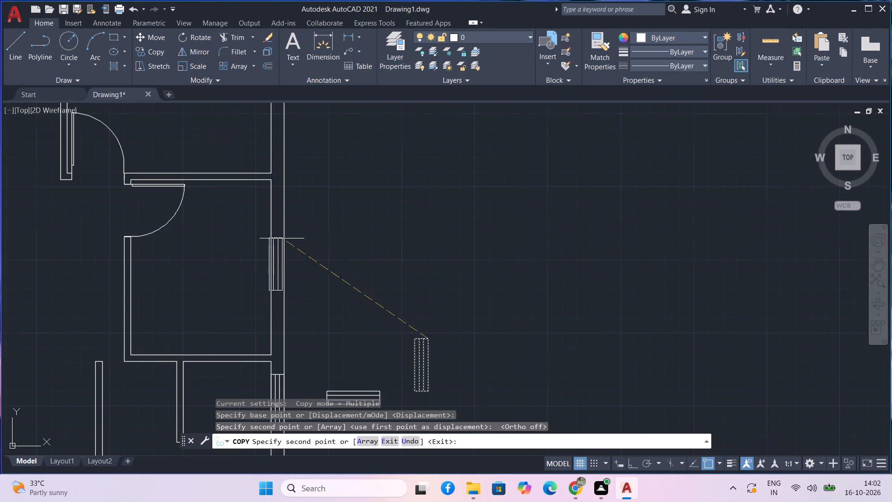
pyautogui.moveTo(333, 274); pyautogui.dragTo(351, 206, button='middle')
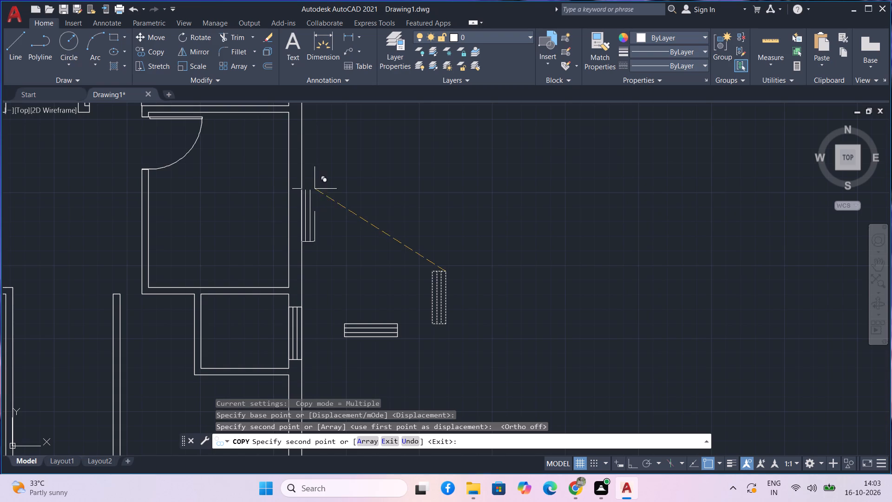
pyautogui.moveTo(317, 187); pyautogui.dragTo(343, 232, button='middle')
pyautogui.scroll(2, 332, 226)
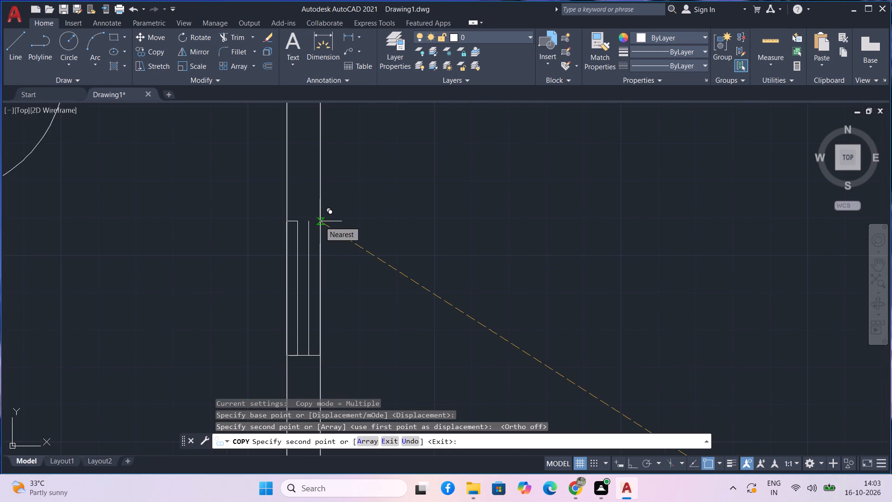
pyautogui.click(320, 221)
# Place a copy of the vertical window symbol in the west outer wall of the opposite room, against the wall's inner face.
pyautogui.scroll(-2, 335, 225)
pyautogui.scroll(-1, 377, 246)
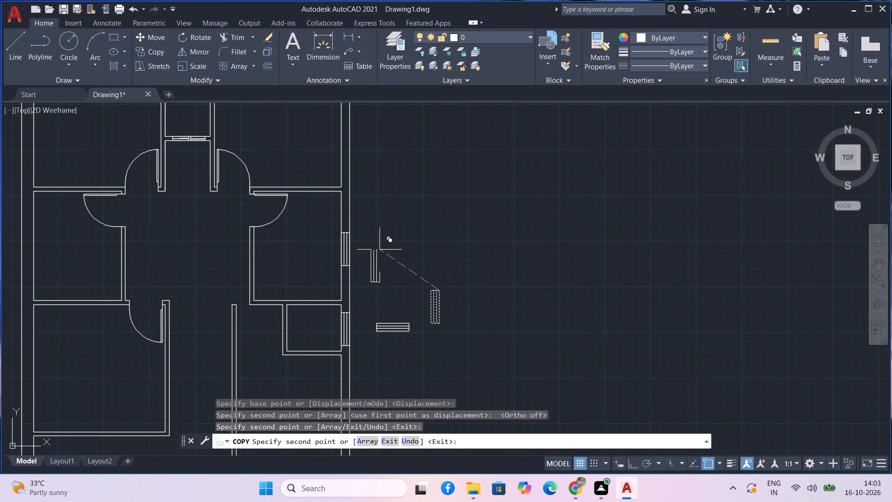
pyautogui.moveTo(408, 231); pyautogui.dragTo(411, 277, button='middle')
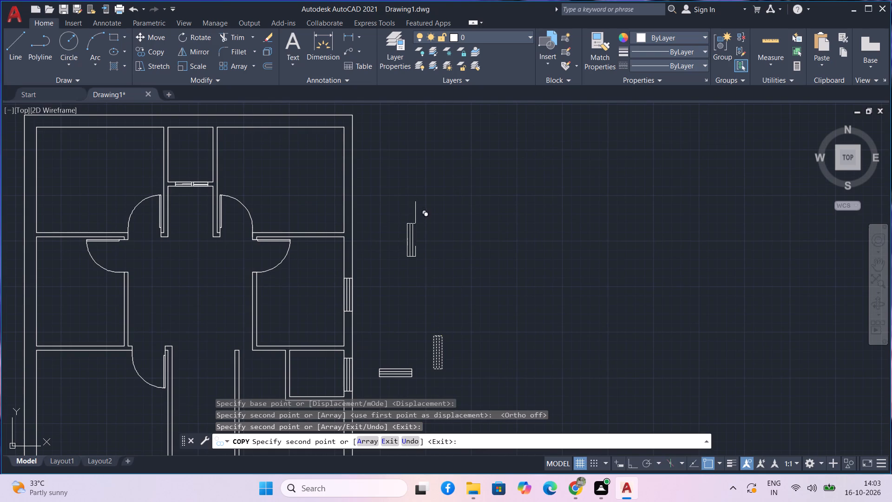
pyautogui.moveTo(417, 253); pyautogui.dragTo(543, 268, button='middle')
pyautogui.scroll(-1, 422, 264)
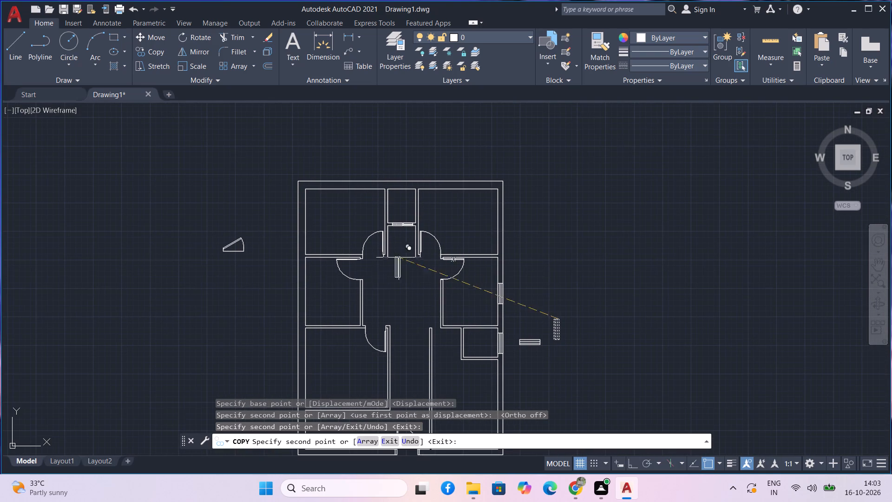
pyautogui.scroll(3, 308, 274)
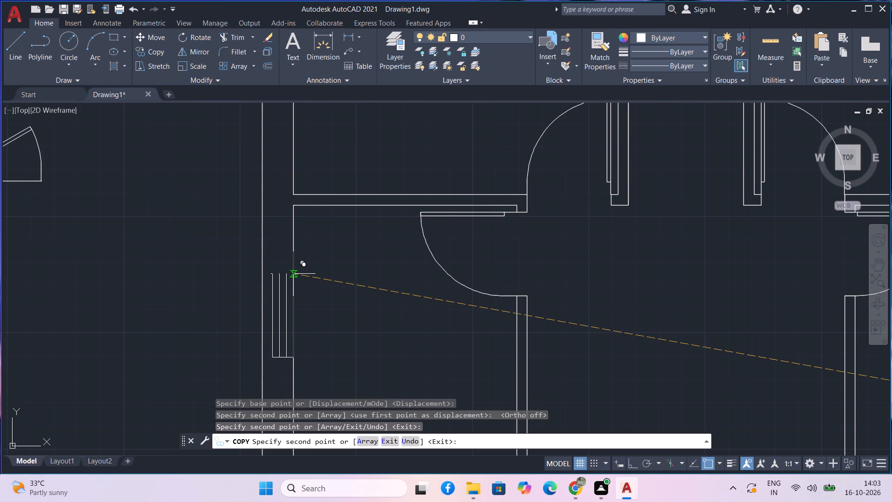
pyautogui.click(293, 274)
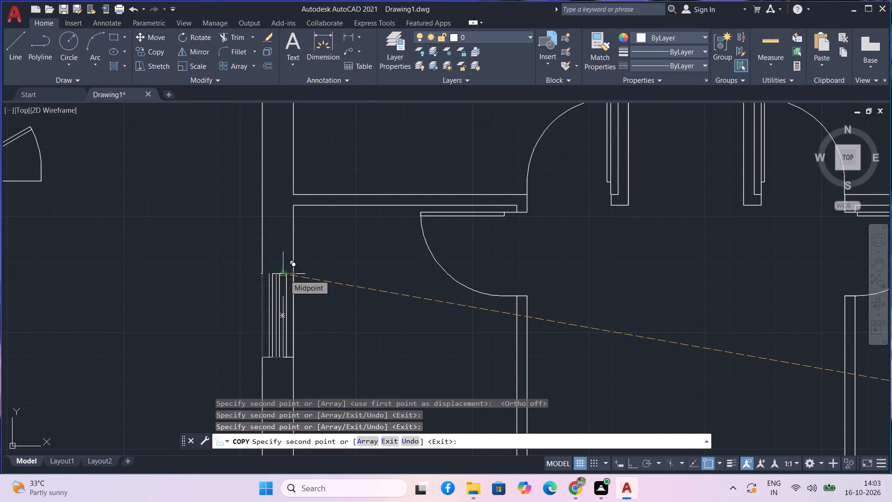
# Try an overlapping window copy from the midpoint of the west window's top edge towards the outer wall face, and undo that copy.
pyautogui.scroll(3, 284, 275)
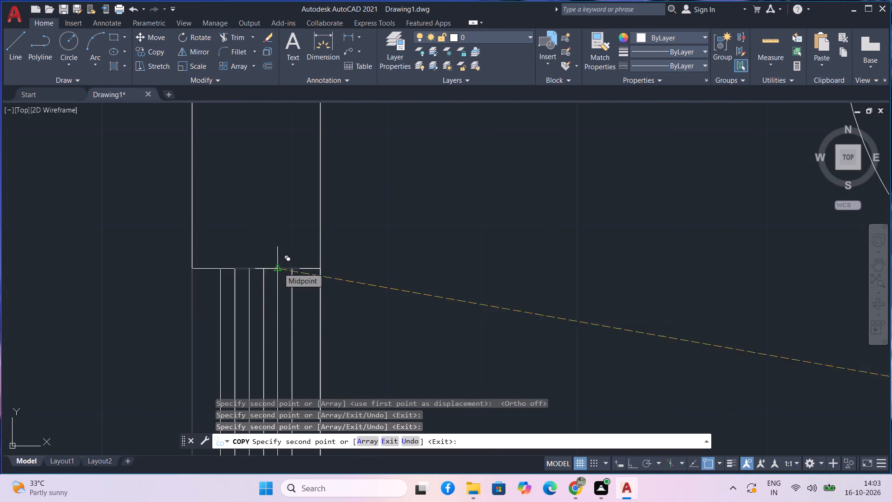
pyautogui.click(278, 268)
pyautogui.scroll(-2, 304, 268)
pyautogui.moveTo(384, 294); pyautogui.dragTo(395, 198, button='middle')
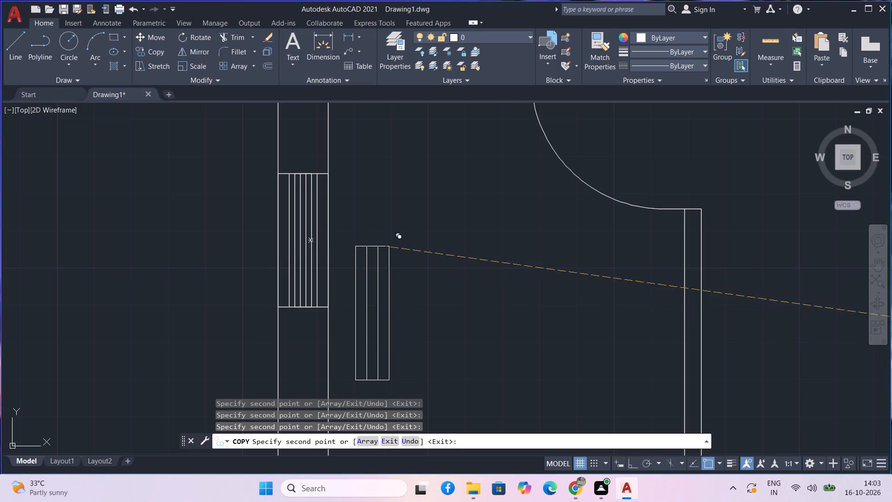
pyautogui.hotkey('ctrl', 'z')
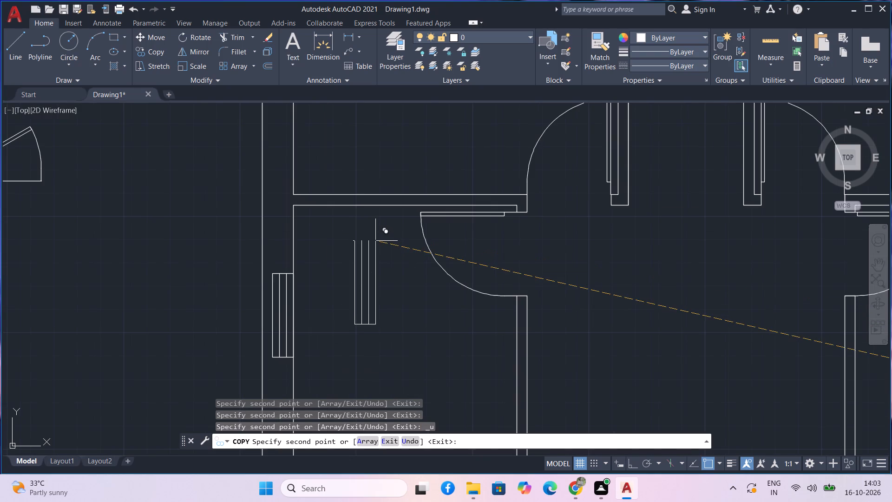
# Undo the vertical window copy placed in the west outer wall and end the Copy command.
pyautogui.hotkey('ctrl', 'z')
pyautogui.scroll(-3, 396, 265)
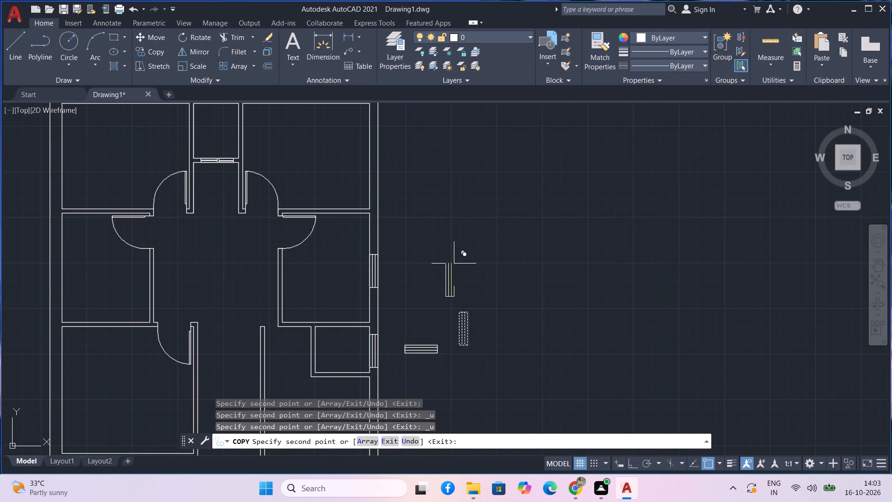
pyautogui.press('space')
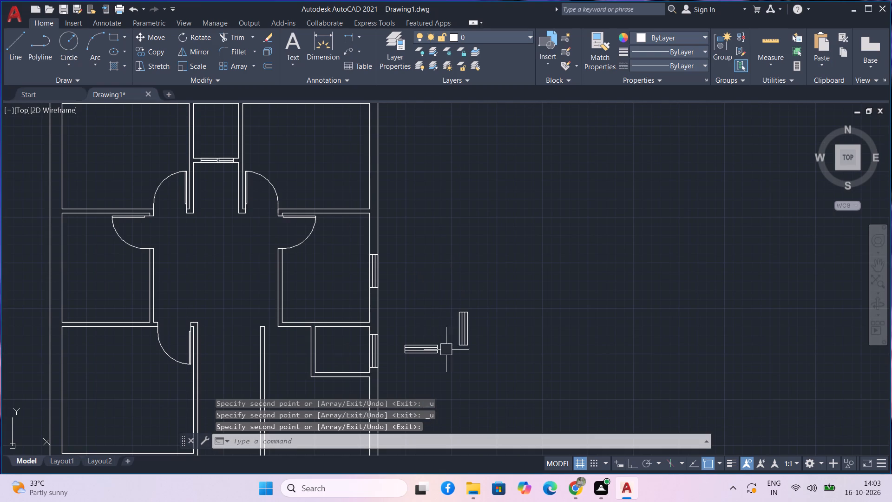
# Copy the horizontal window symbol by its upper-left corner into the south outer wall of the room east of the entrance door.
pyautogui.scroll(3, 441, 345)
pyautogui.moveTo(449, 381); pyautogui.dragTo(444, 275, button='middle')
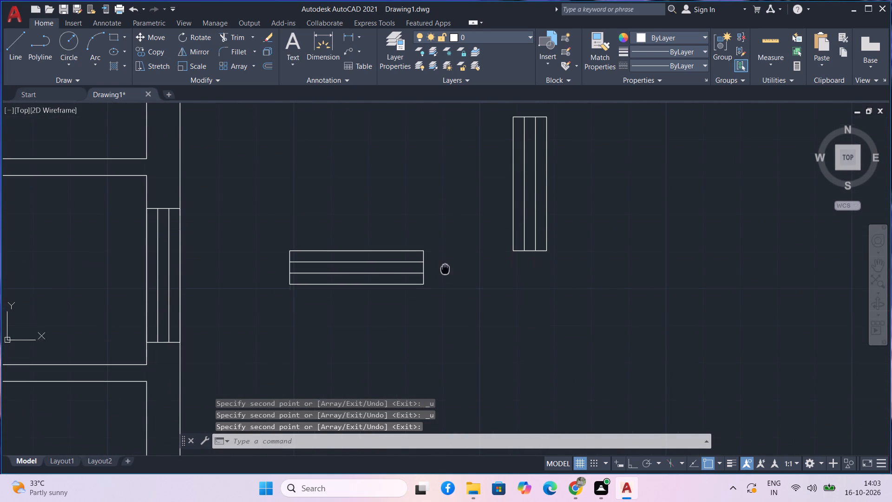
pyautogui.click(476, 316)
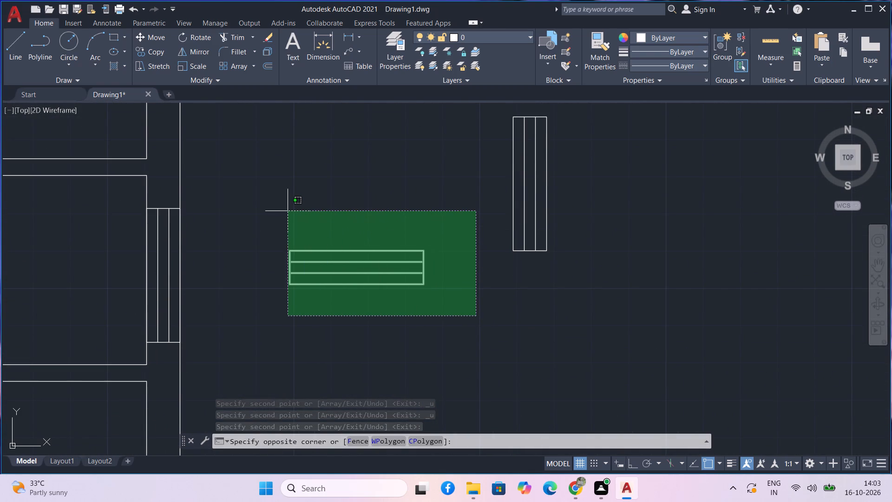
pyautogui.click(276, 212)
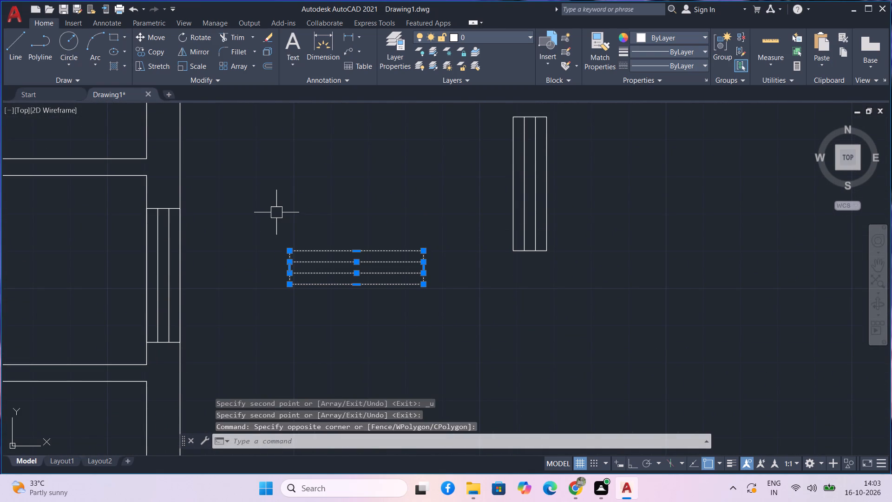
pyautogui.write('co')
pyautogui.press('space')
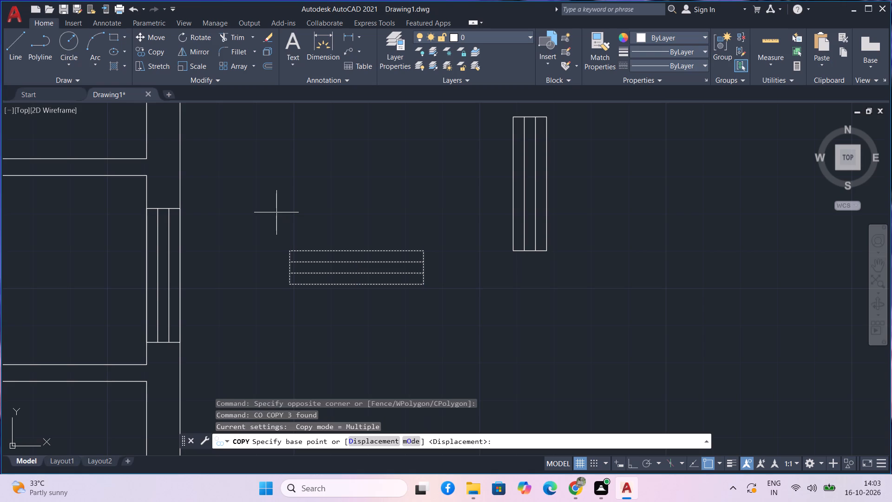
pyautogui.click(292, 256)
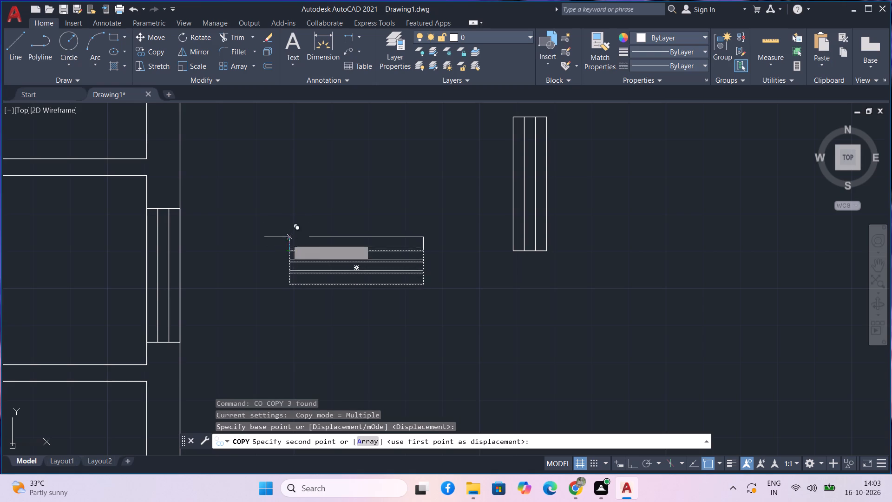
pyautogui.scroll(-2, 283, 230)
pyautogui.moveTo(281, 230); pyautogui.dragTo(294, 359, button='middle')
pyautogui.scroll(-1, 285, 265)
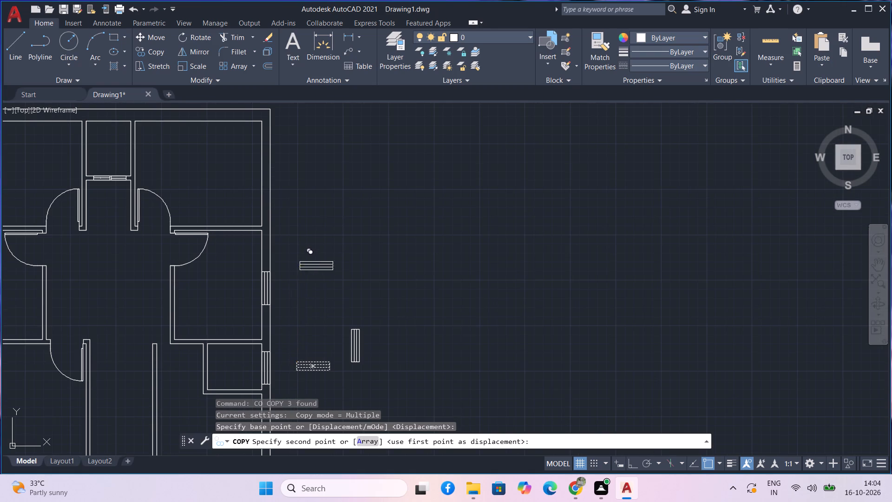
pyautogui.scroll(-1, 305, 251)
pyautogui.moveTo(305, 251); pyautogui.dragTo(341, 335, button='middle')
pyautogui.scroll(1, 280, 247)
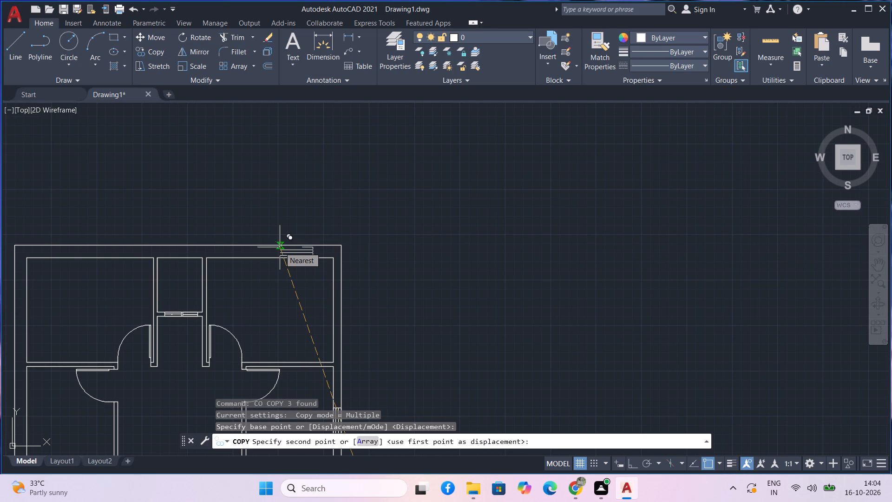
pyautogui.scroll(3, 280, 247)
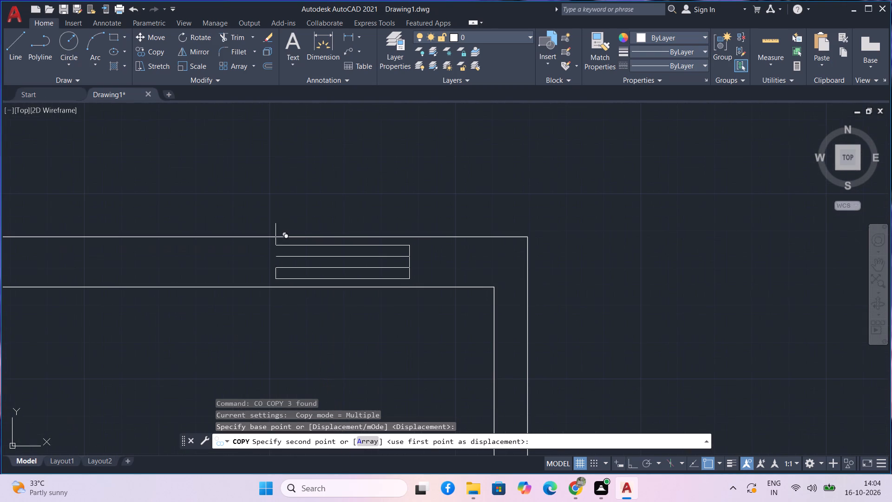
pyautogui.scroll(-4, 257, 251)
pyautogui.scroll(-1, 320, 255)
pyautogui.moveTo(341, 284); pyautogui.dragTo(353, 195, button='middle')
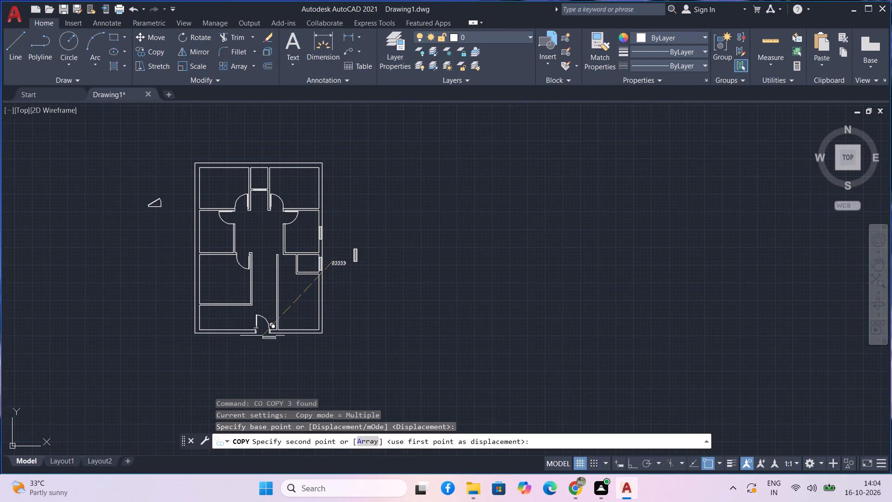
pyautogui.scroll(3, 287, 330)
pyautogui.moveTo(309, 313); pyautogui.dragTo(303, 219, button='middle')
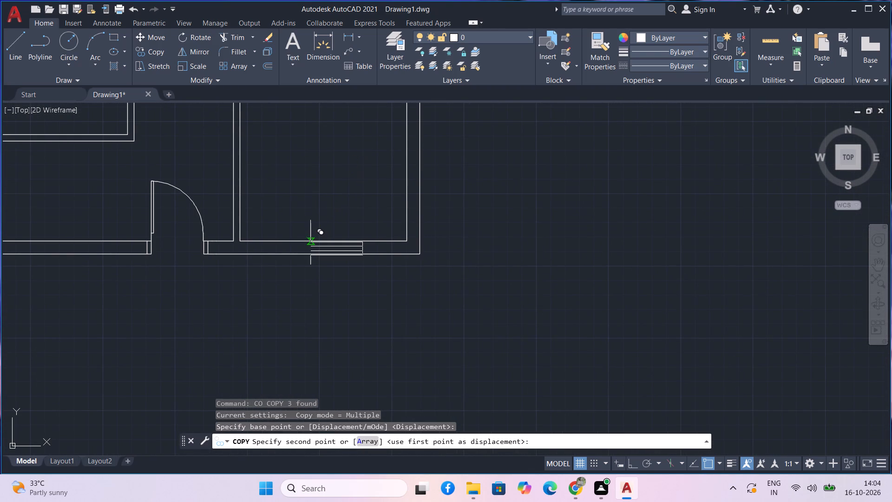
pyautogui.scroll(4, 309, 243)
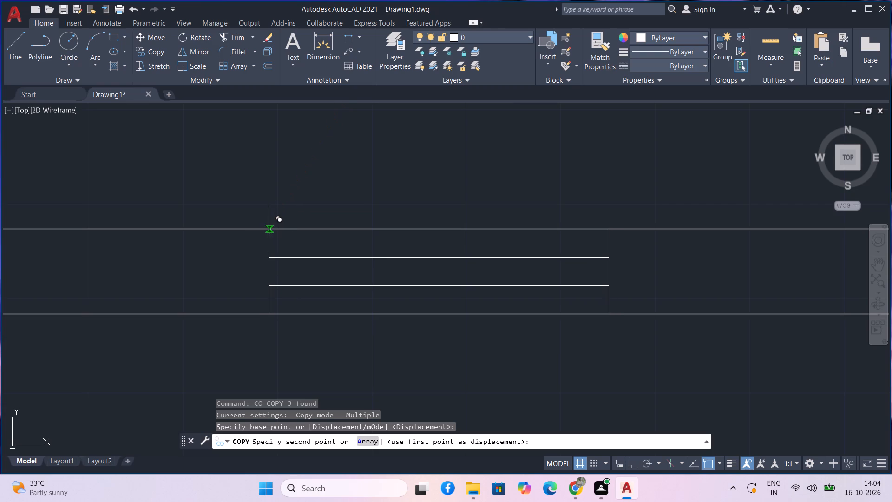
pyautogui.click(269, 229)
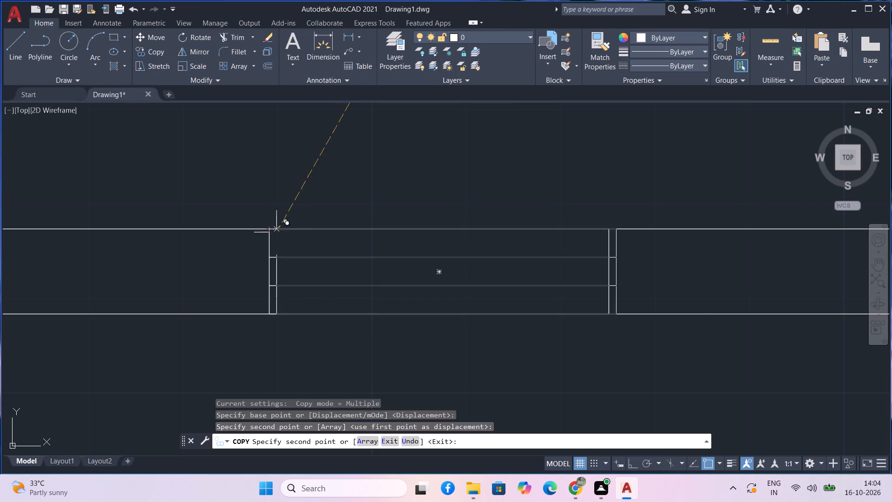
pyautogui.scroll(-3, 368, 271)
pyautogui.scroll(-2, 321, 305)
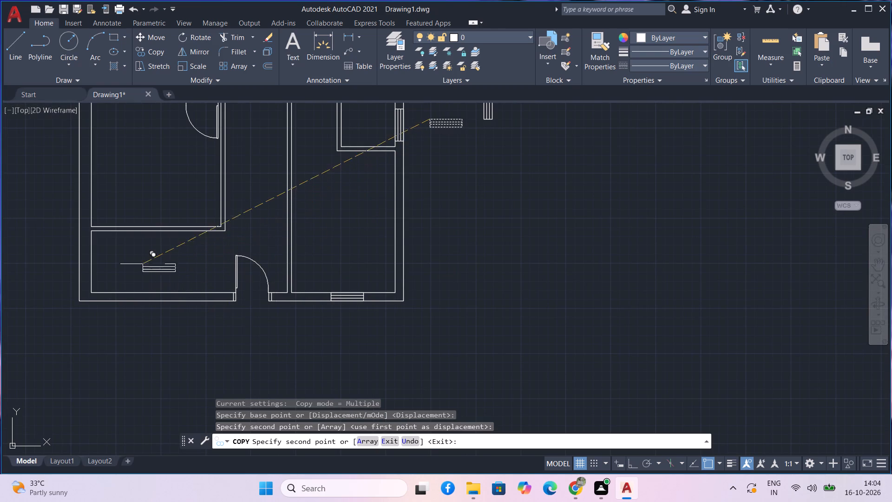
pyautogui.moveTo(142, 258); pyautogui.dragTo(286, 338, button='middle')
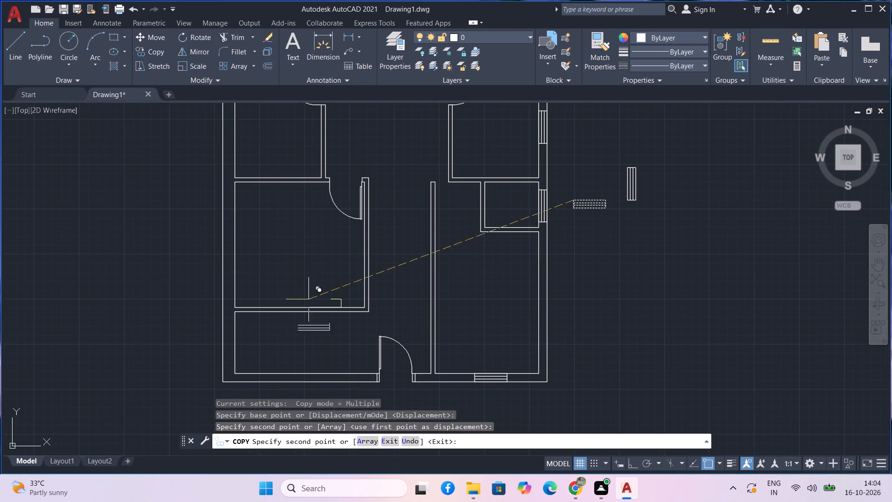
pyautogui.moveTo(287, 264); pyautogui.dragTo(288, 294, button='middle')
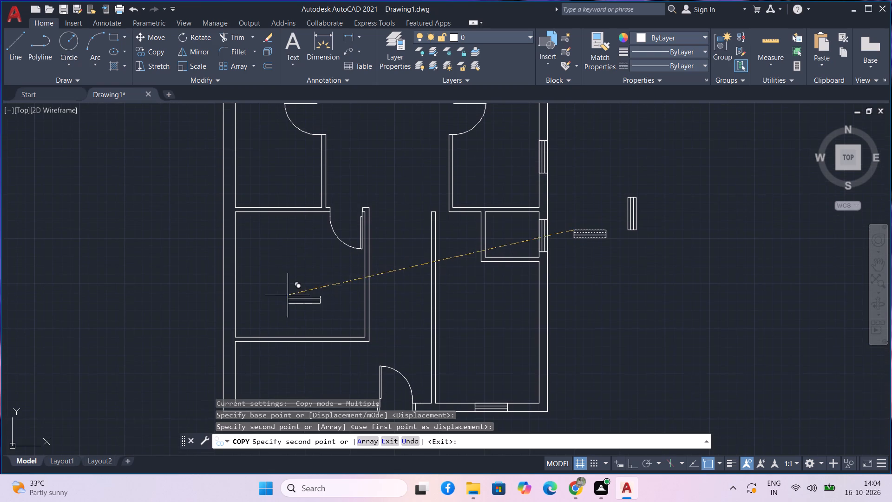
pyautogui.press('Escape')
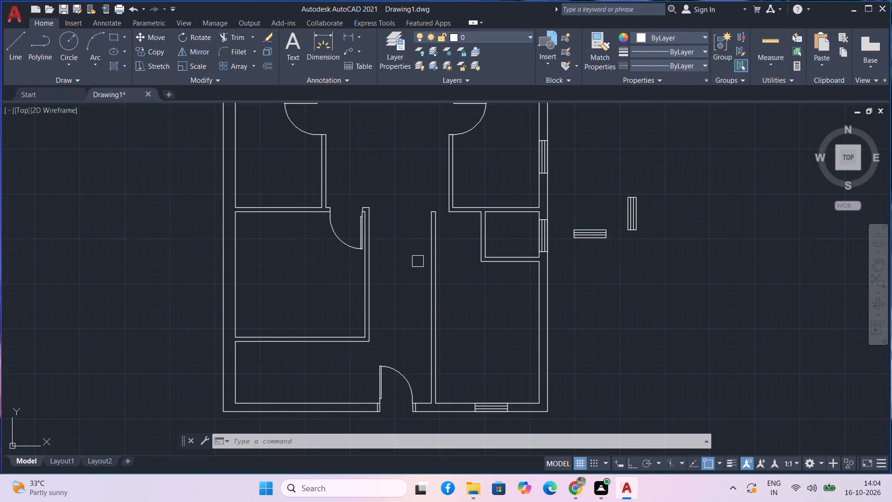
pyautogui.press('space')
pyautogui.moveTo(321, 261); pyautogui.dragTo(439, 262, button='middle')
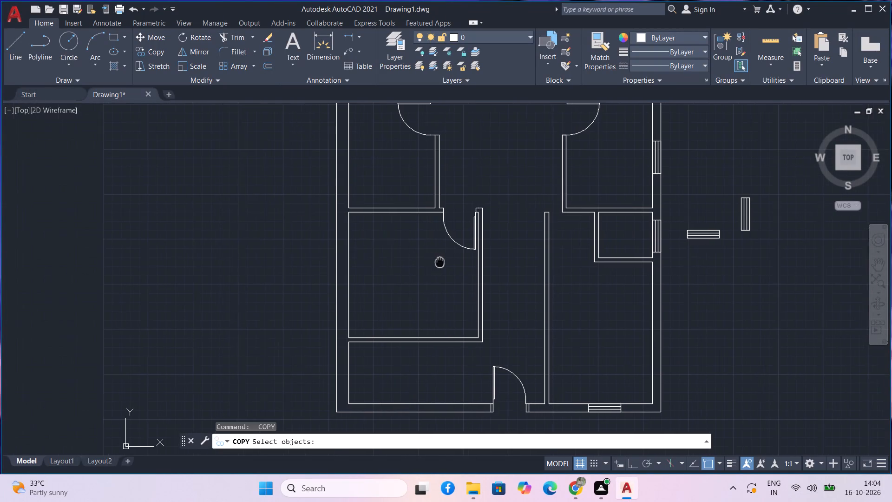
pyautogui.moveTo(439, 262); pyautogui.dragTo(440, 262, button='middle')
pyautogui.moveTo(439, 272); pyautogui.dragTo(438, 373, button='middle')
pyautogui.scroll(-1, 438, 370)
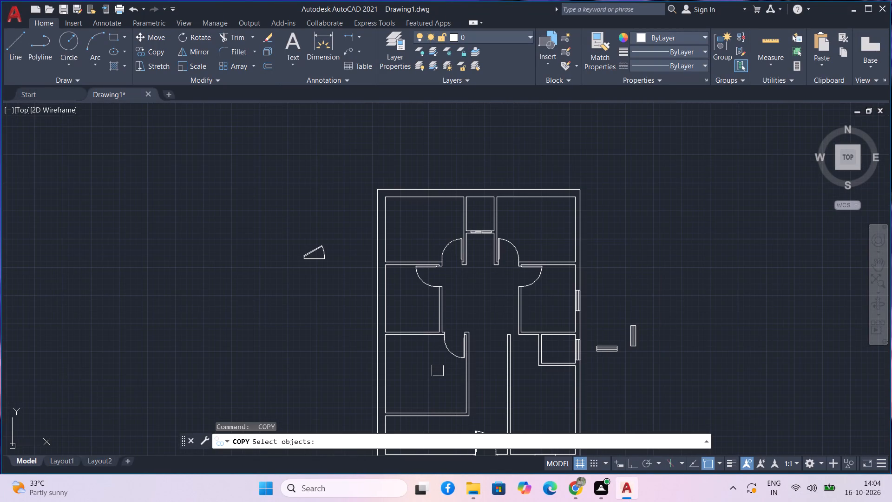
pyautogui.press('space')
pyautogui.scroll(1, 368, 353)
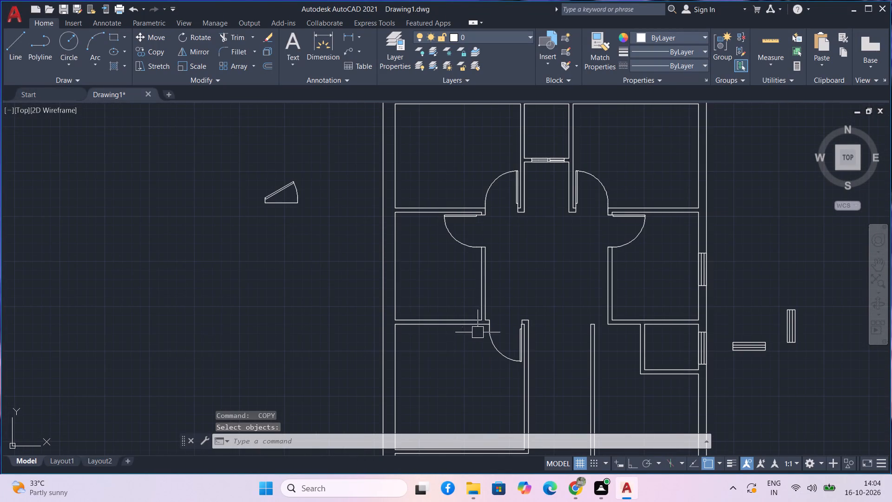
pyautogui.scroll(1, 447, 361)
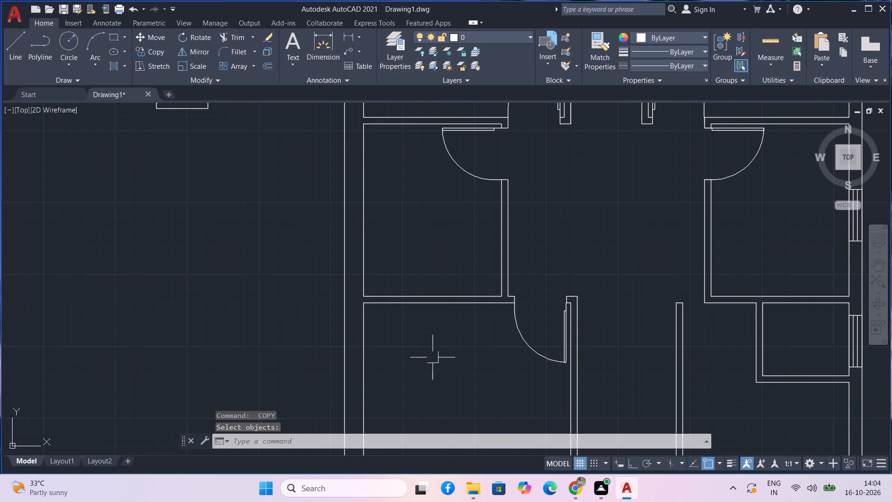
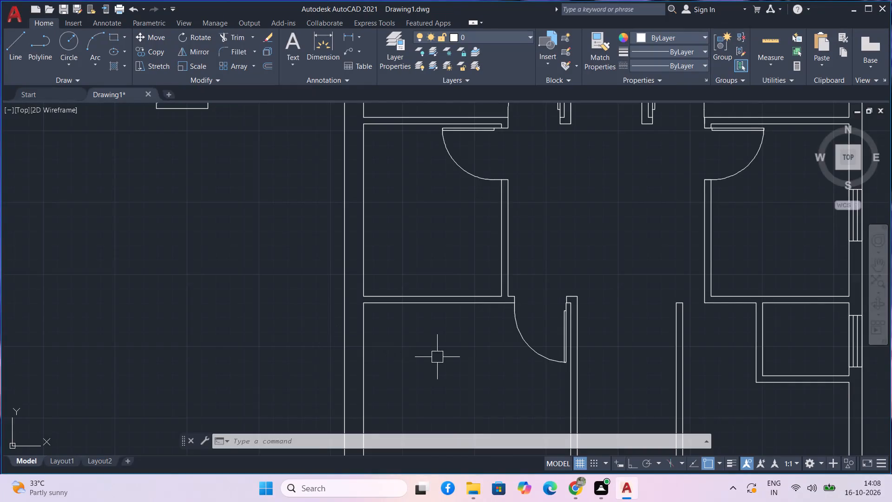
# Begin a line outline in the empty space east of the floor plan: 1'1" down with Ortho on, and 3' east.
pyautogui.moveTo(434, 357); pyautogui.dragTo(347, 215, button='middle')
pyautogui.scroll(-2, 353, 221)
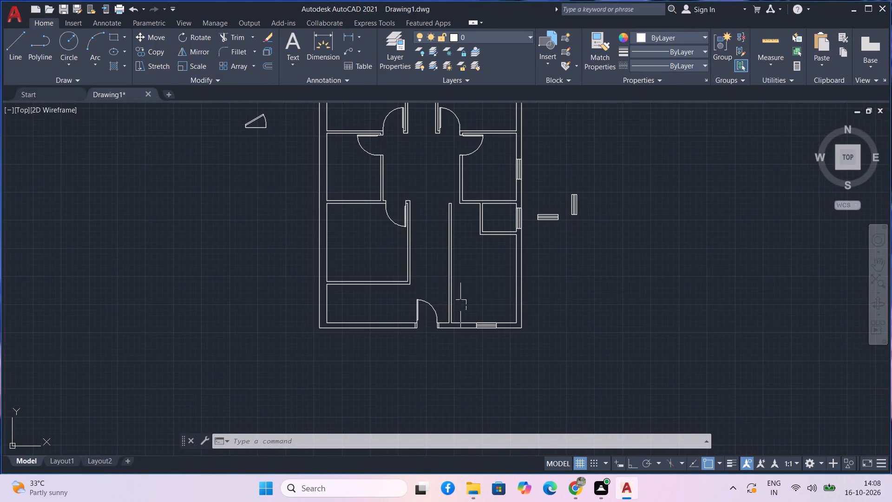
pyautogui.moveTo(452, 257); pyautogui.dragTo(473, 304, button='middle')
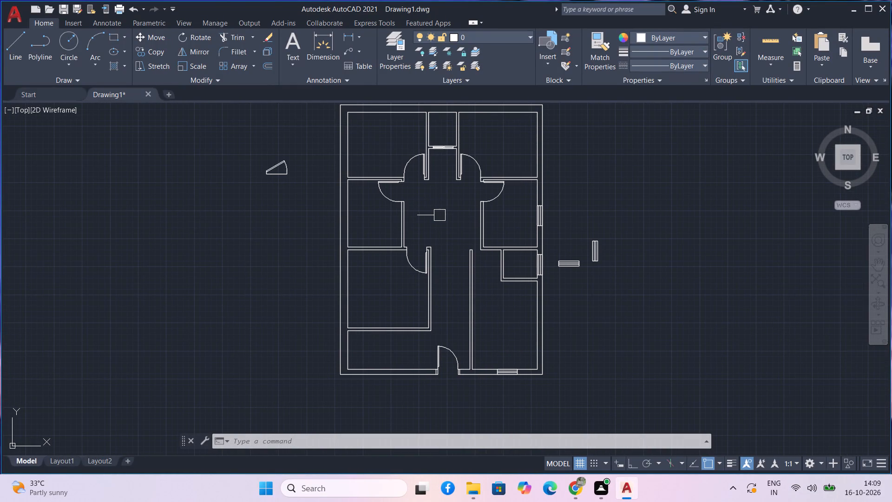
pyautogui.write('l')
pyautogui.press('space')
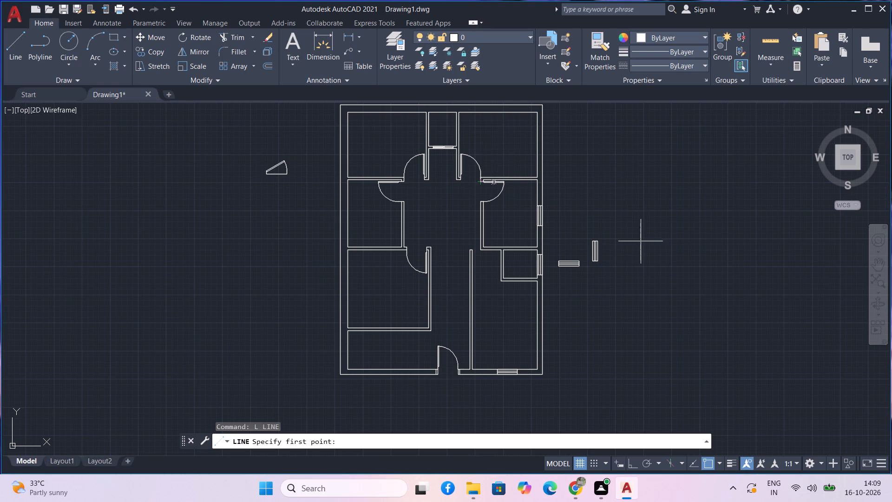
pyautogui.moveTo(643, 234); pyautogui.dragTo(642, 248)
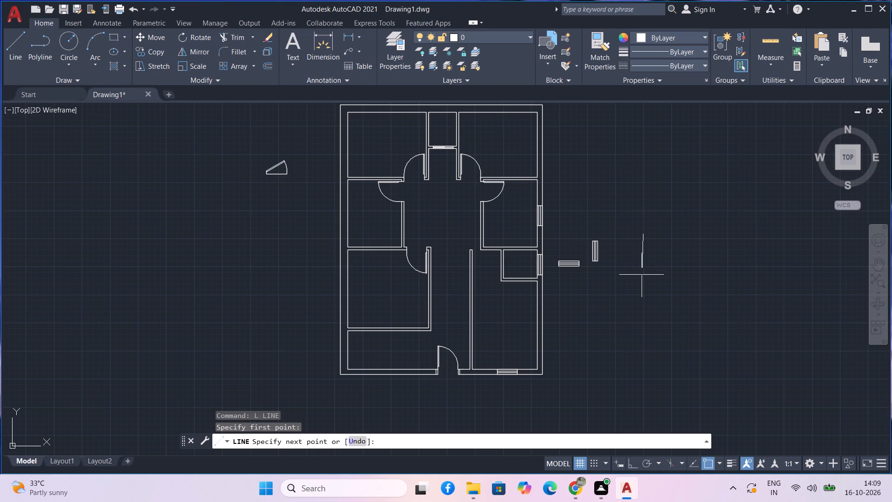
pyautogui.press('F8')
pyautogui.write("1'")
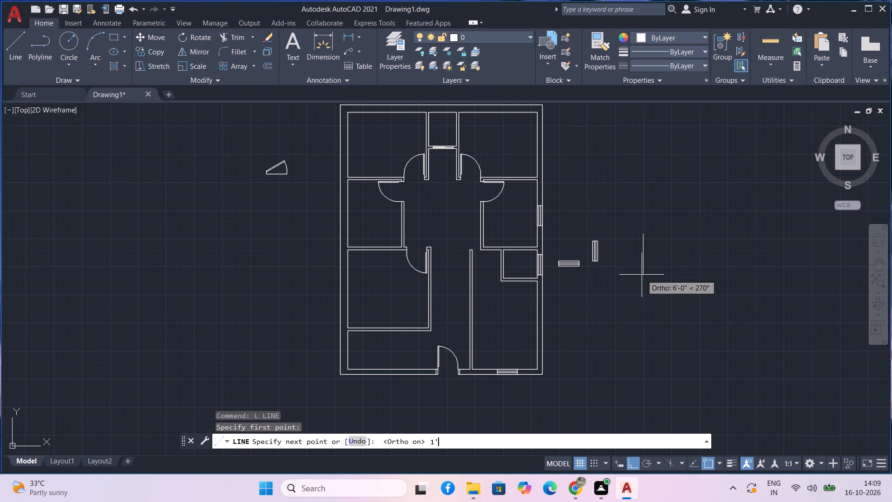
pyautogui.write('1"')
pyautogui.press('Return')
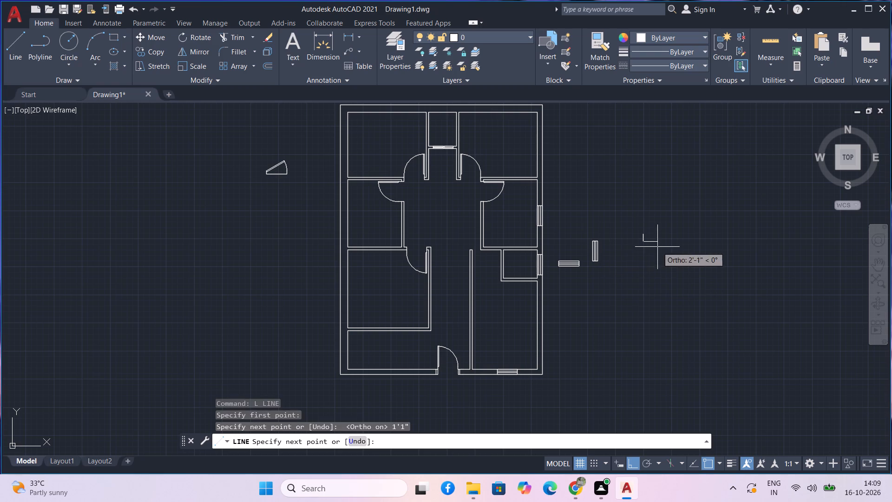
pyautogui.scroll(3, 678, 247)
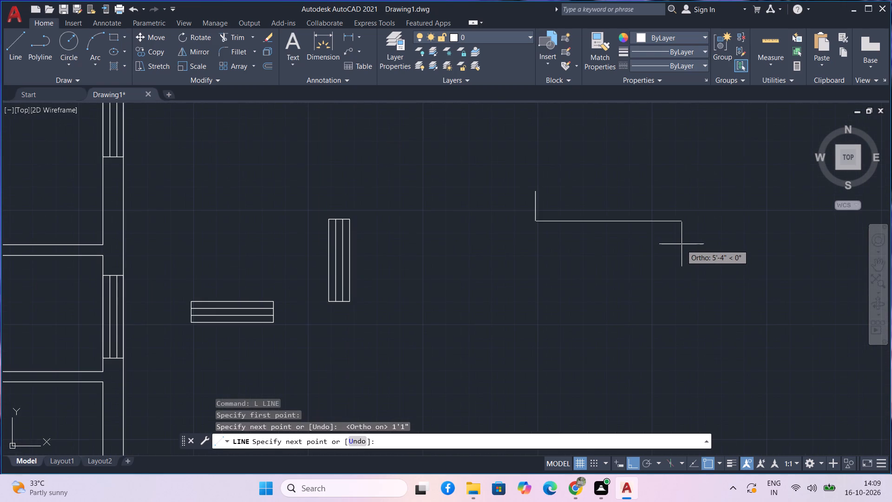
pyautogui.write("3'")
pyautogui.press('Return')
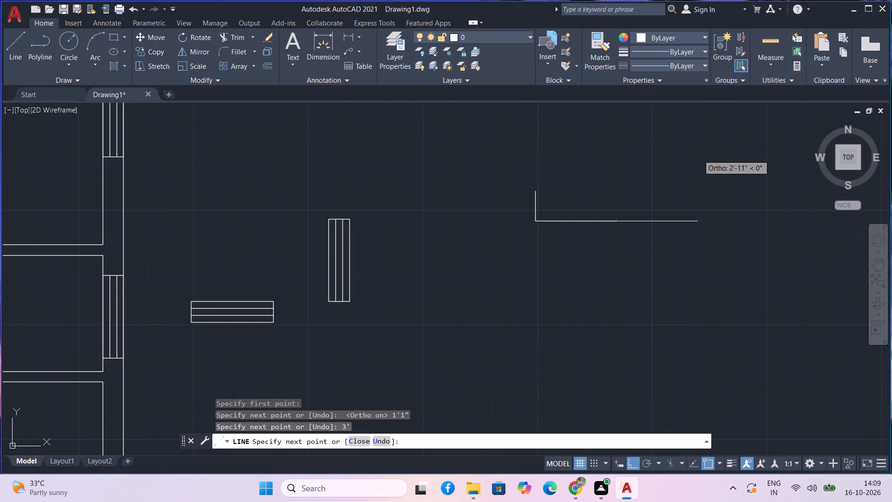
# Continue the outline's bottom edge another 1' east.
pyautogui.moveTo(688, 191); pyautogui.dragTo(681, 220, button='middle')
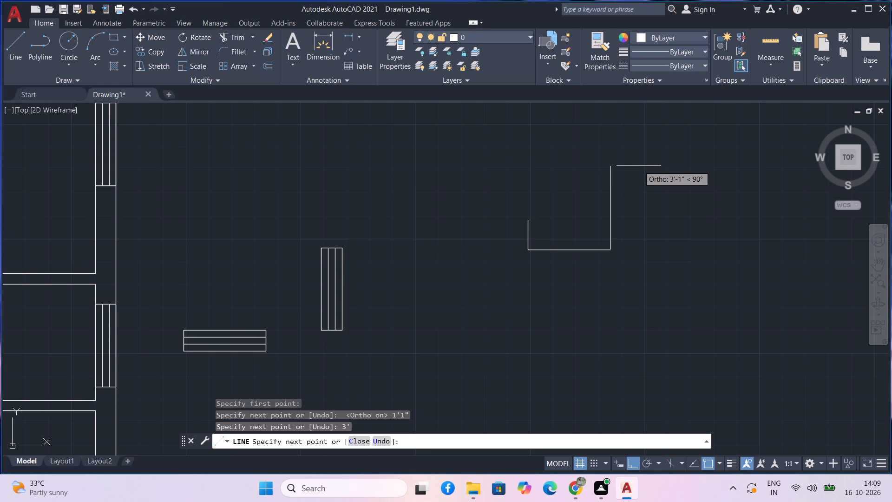
pyautogui.press('1')
pyautogui.hotkey('ctrl', 'z')
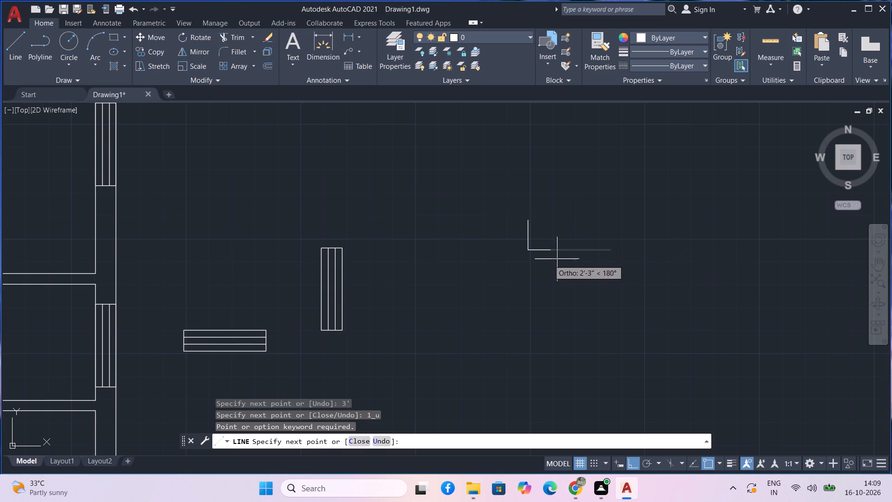
pyautogui.scroll(2, 655, 251)
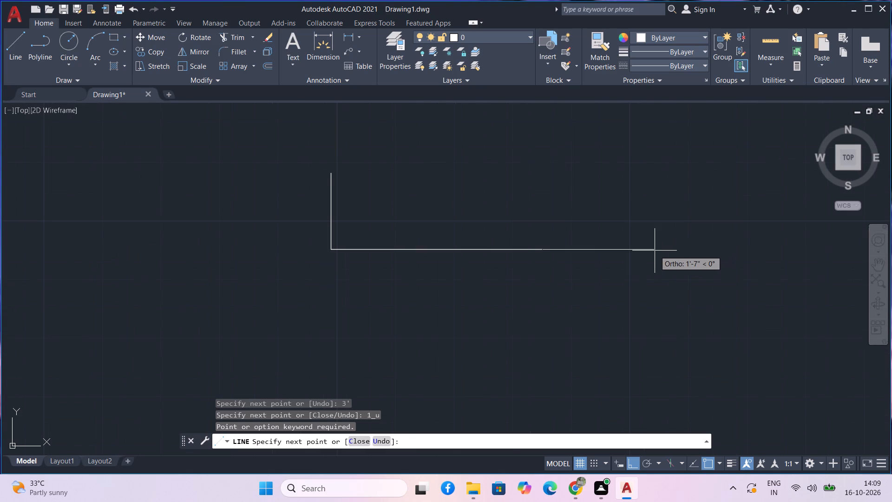
pyautogui.write("1'")
pyautogui.press('Return')
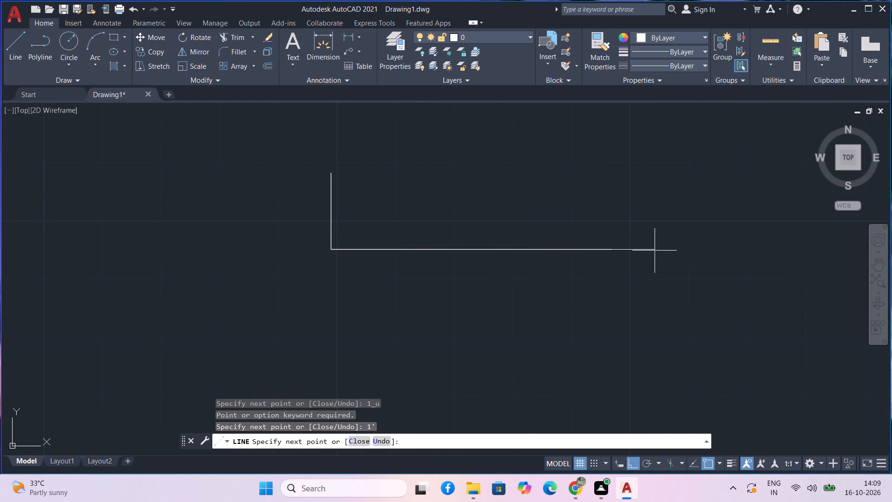
# Complete the rectangular outline with a 1'1" side going up and a 4' top edge back to the starting corner.
pyautogui.moveTo(623, 172); pyautogui.dragTo(616, 255, button='middle')
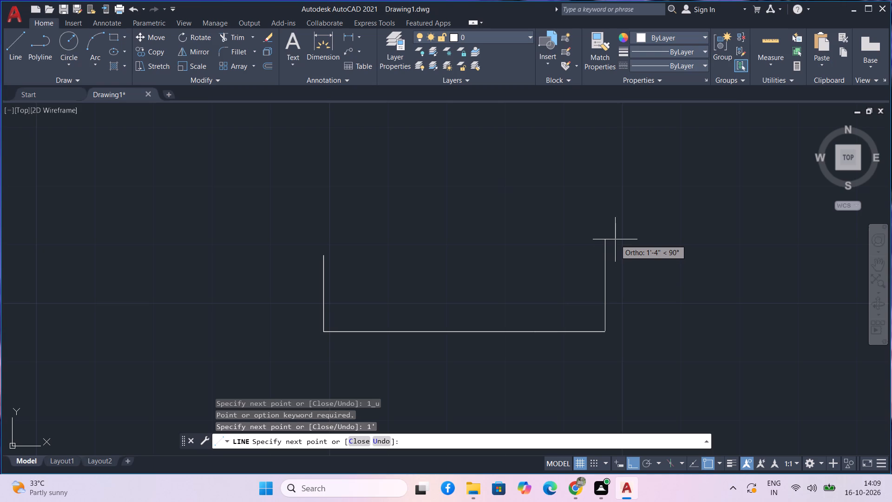
pyautogui.write("1'")
pyautogui.write('1":')
pyautogui.press('BackSpace')
pyautogui.press('Return')
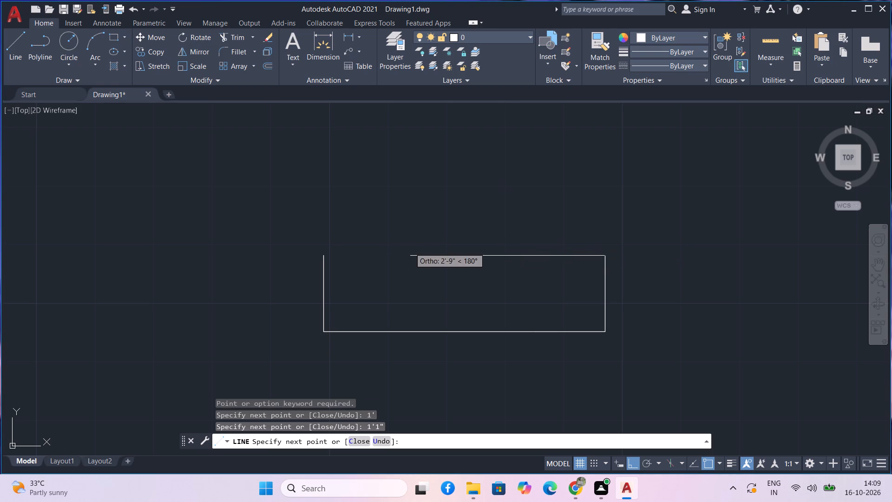
pyautogui.click(329, 253)
pyautogui.press('4')
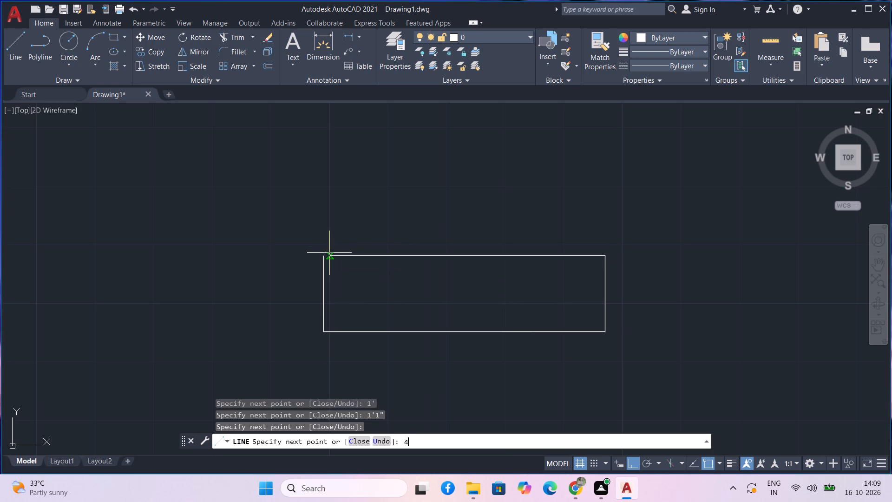
pyautogui.hotkey('shift', '"')
pyautogui.press('BackSpace')
pyautogui.press("'")
pyautogui.press('Return')
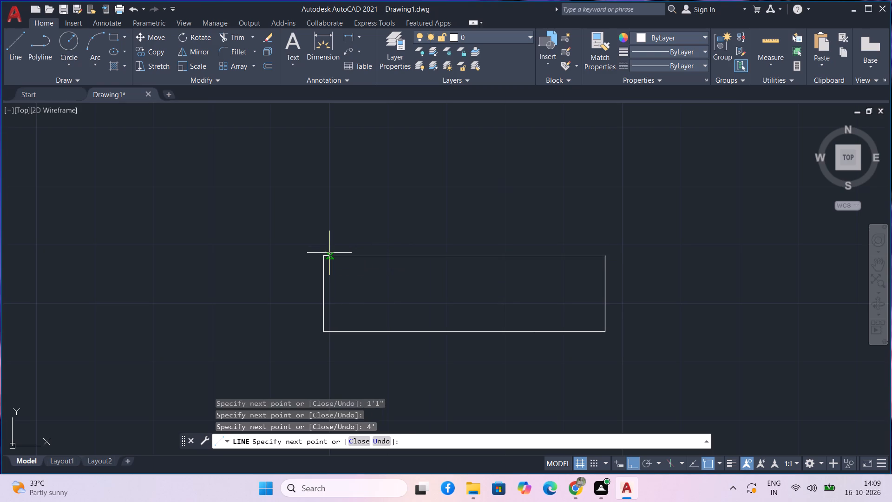
pyautogui.press('space')
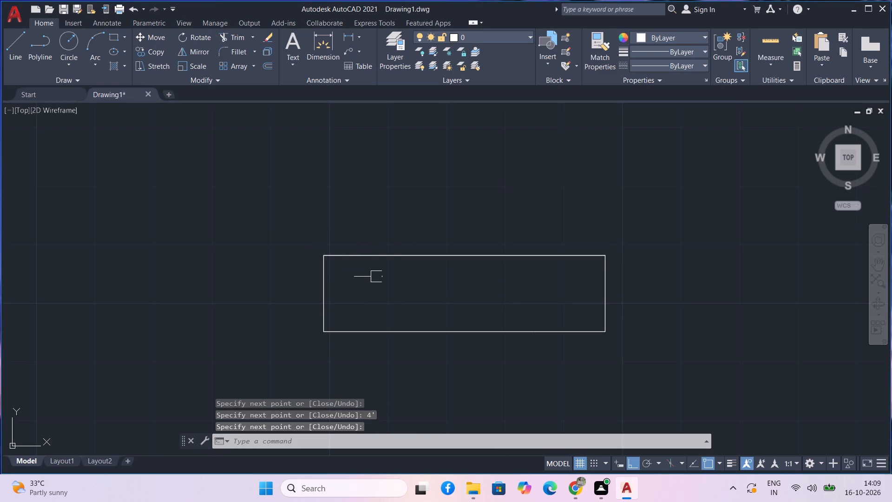
# Offset the rectangle's top edge downward by 3.5, repeating from each new line for three inner lines.
pyautogui.write('o')
pyautogui.press('space')
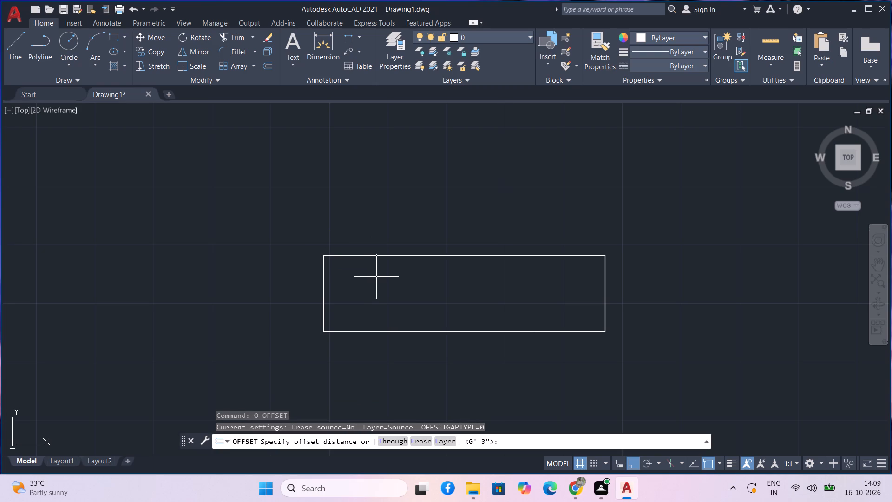
pyautogui.press('4')
pyautogui.press('BackSpace')
pyautogui.press('3')
pyautogui.press('.')
pyautogui.press('5')
pyautogui.press('Return')
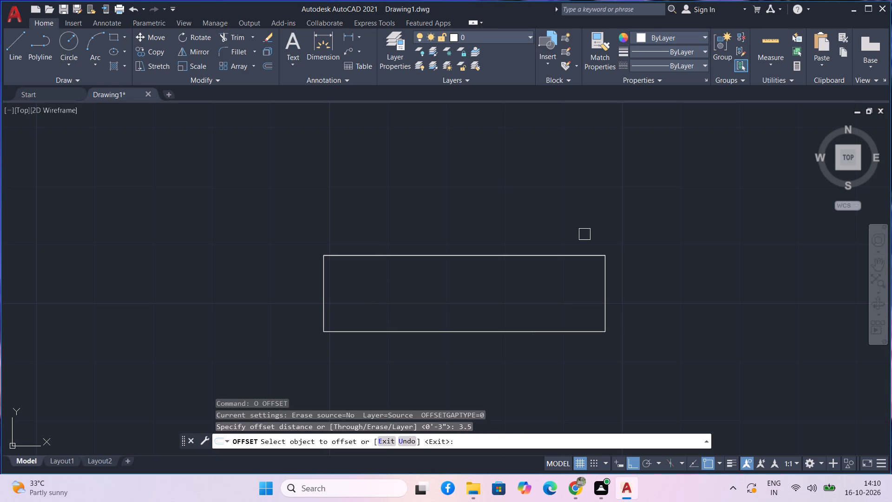
pyautogui.click(530, 258)
pyautogui.click(520, 304)
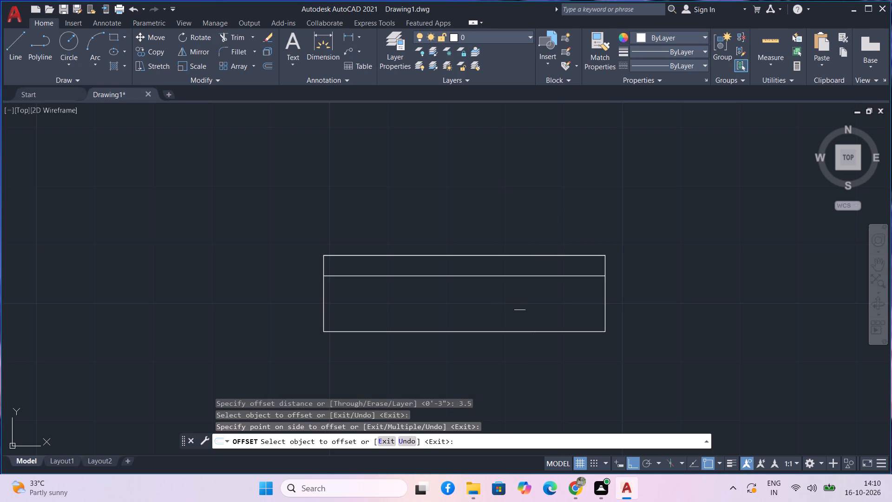
pyautogui.click(519, 277)
pyautogui.click(514, 314)
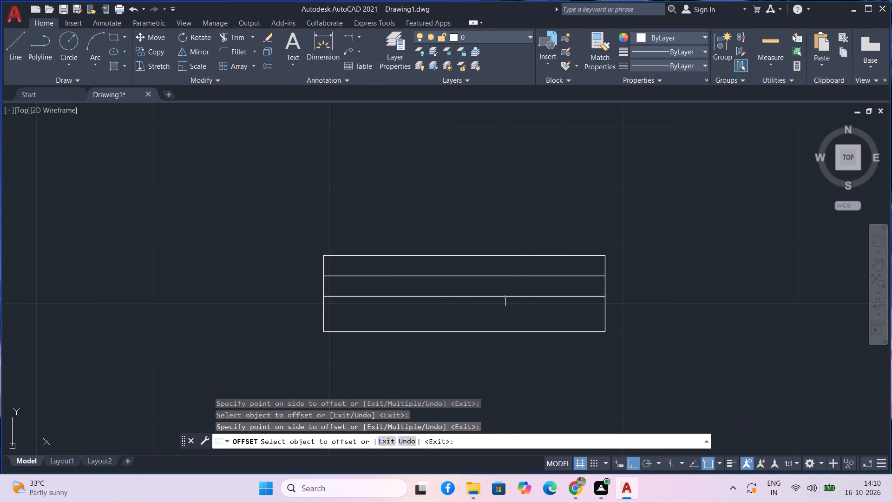
pyautogui.click(511, 299)
pyautogui.click(506, 317)
pyautogui.scroll(-1, 669, 299)
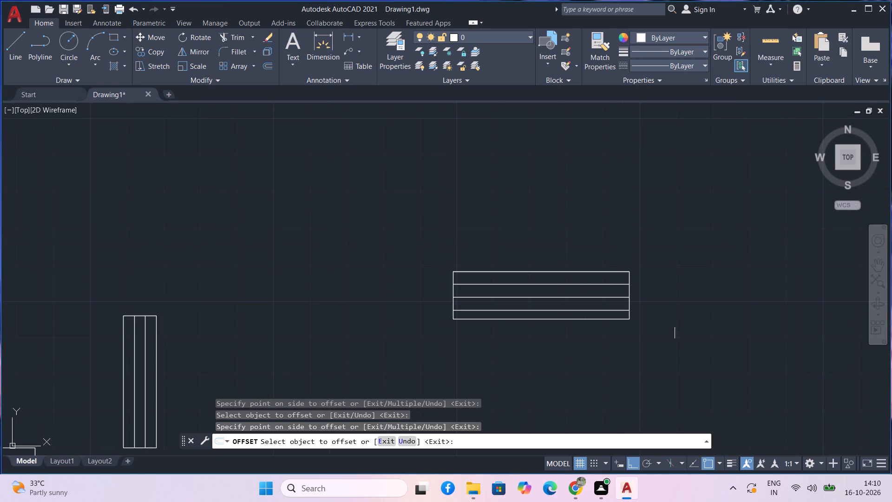
pyautogui.scroll(-2, 675, 347)
pyautogui.click(692, 361)
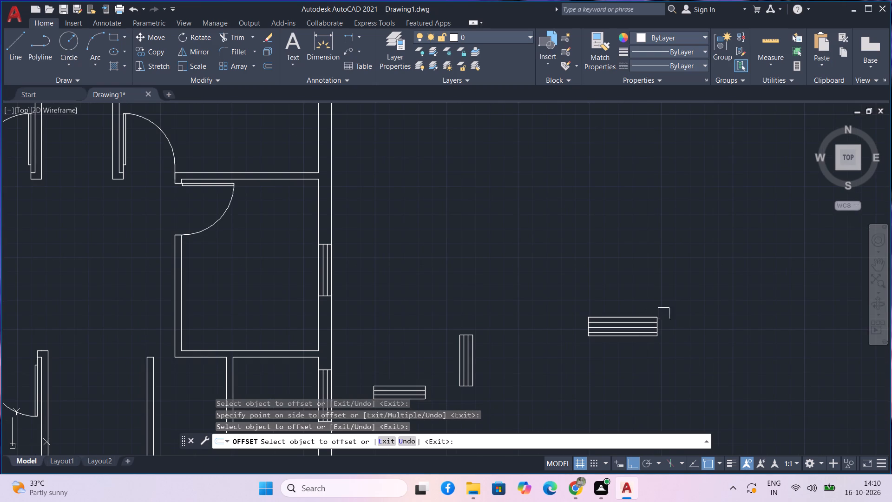
pyautogui.press('space')
# Join all the lines of the new 4' by 1'1" symbol.
pyautogui.scroll(3, 663, 334)
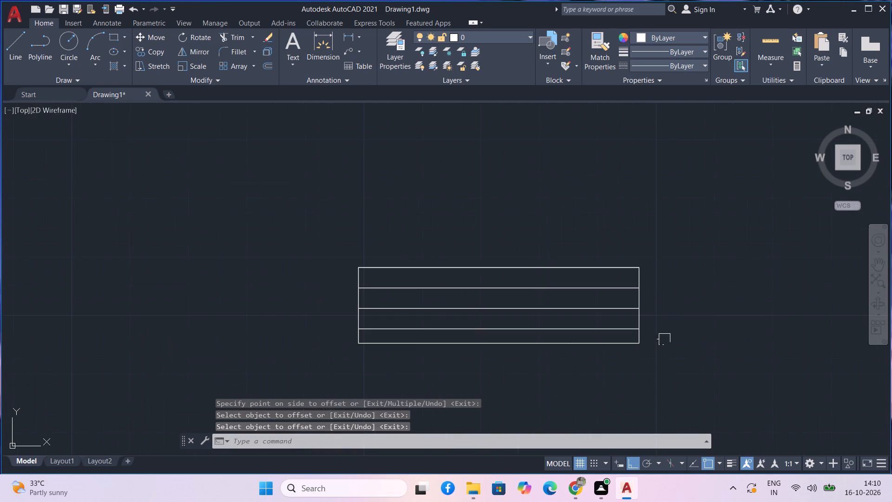
pyautogui.moveTo(684, 371); pyautogui.dragTo(680, 367)
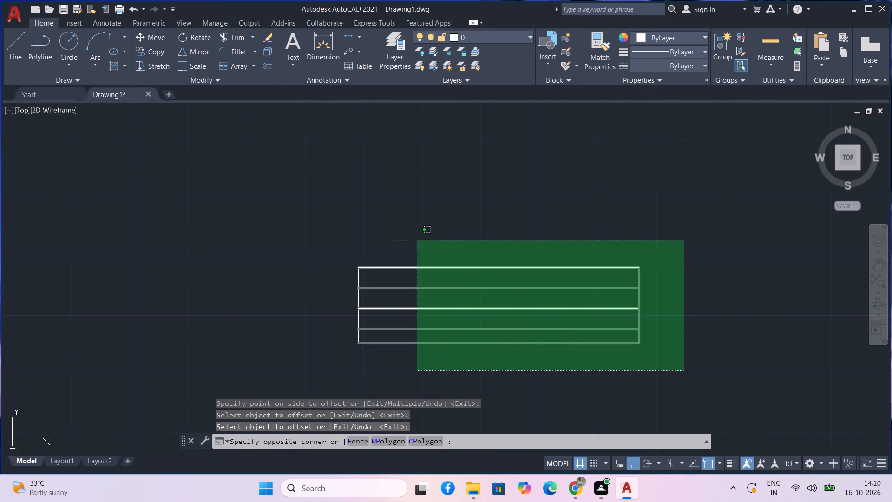
pyautogui.click(306, 213)
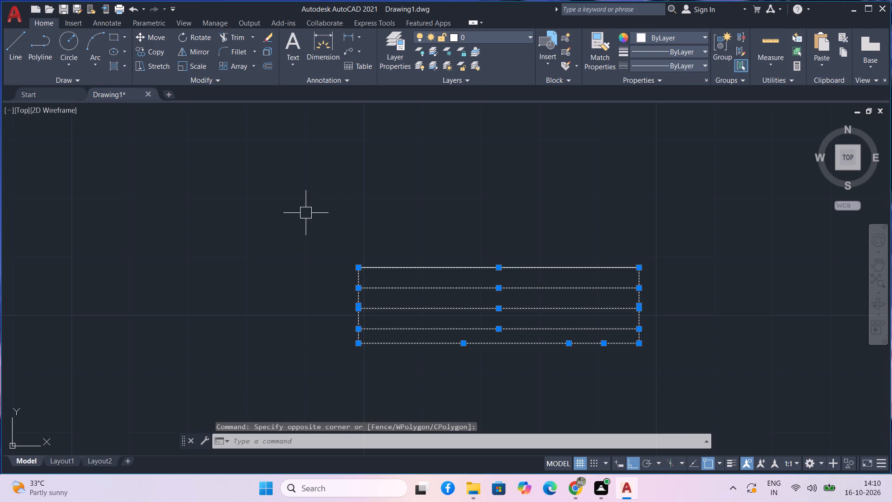
pyautogui.write('j')
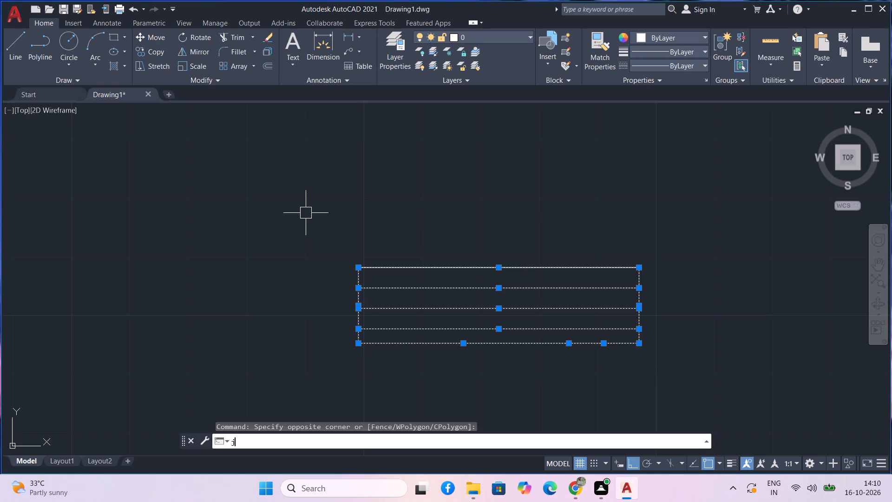
pyautogui.press('space')
# Copy the horizontal 4' by 1'1" window symbol about 6'2" due east of the original.
pyautogui.scroll(-1, 306, 217)
pyautogui.moveTo(316, 228); pyautogui.dragTo(290, 196, button='middle')
pyautogui.moveTo(528, 302); pyautogui.dragTo(527, 295)
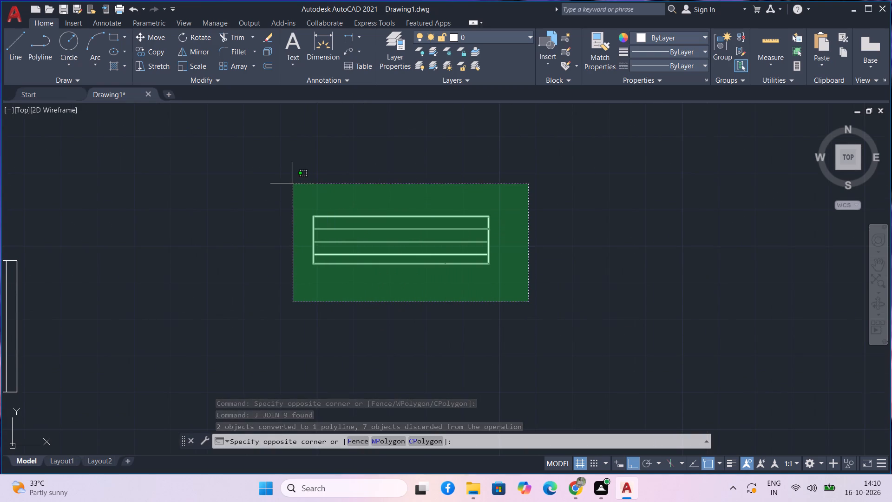
pyautogui.click(293, 184)
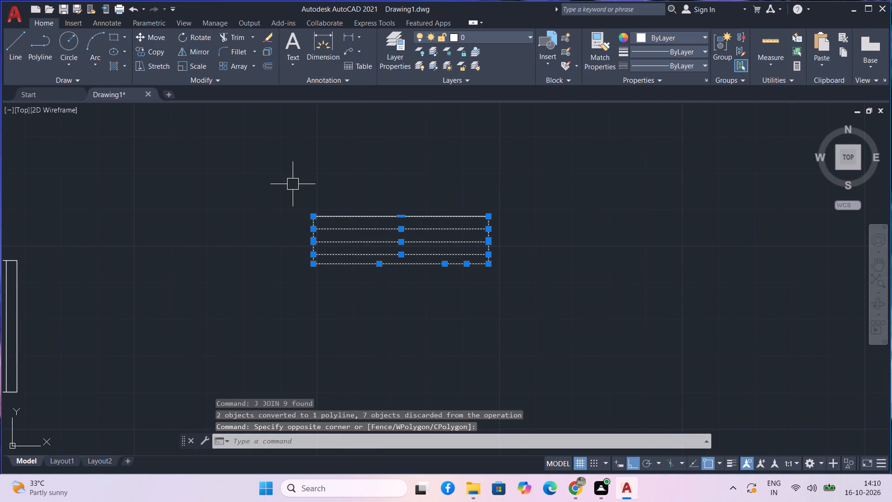
pyautogui.write('co')
pyautogui.press('space')
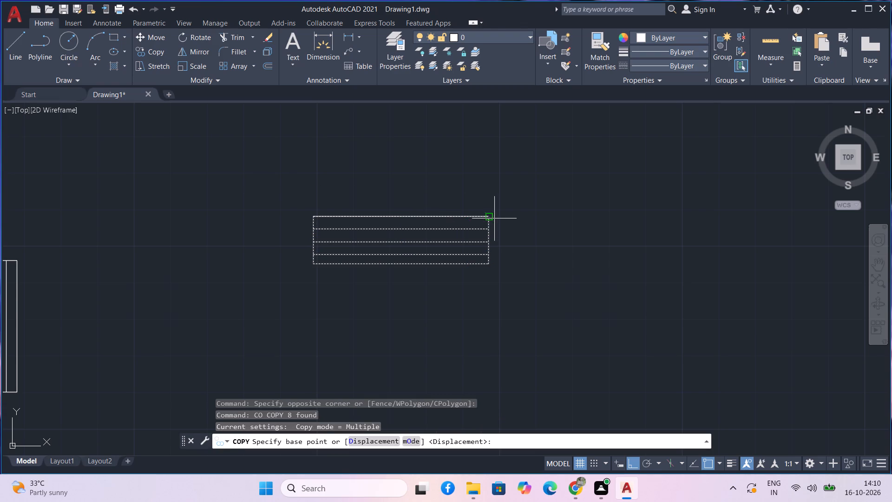
pyautogui.click(482, 215)
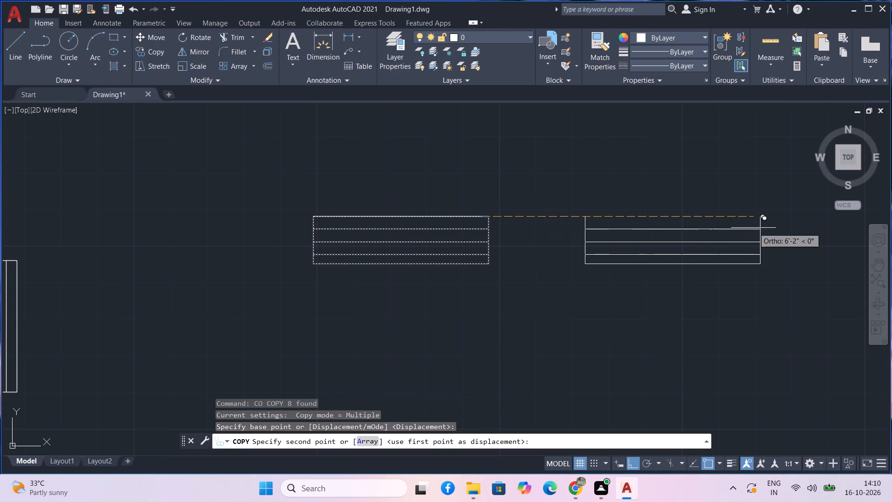
pyautogui.click(754, 228)
pyautogui.press('space')
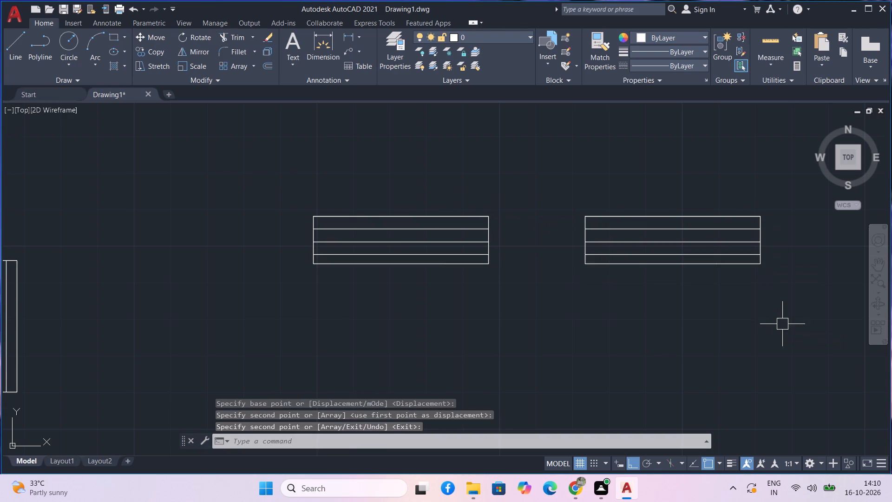
# Rotate the copied symbol 270° about its lower-left corner so it stands vertically.
pyautogui.click(797, 328)
pyautogui.click(564, 188)
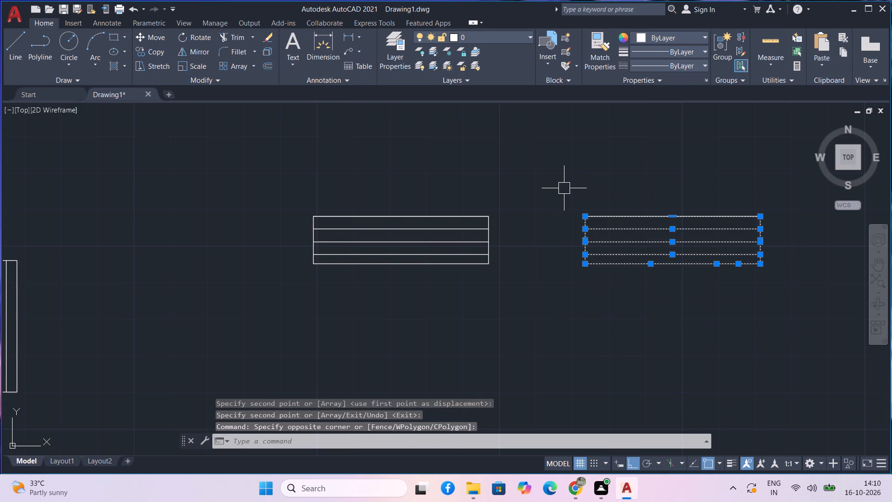
pyautogui.write('ro')
pyautogui.press('space')
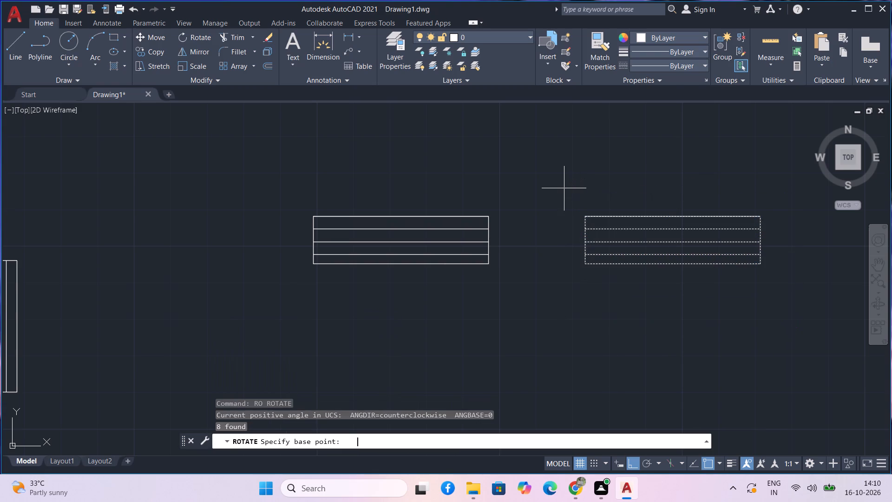
pyautogui.click(583, 266)
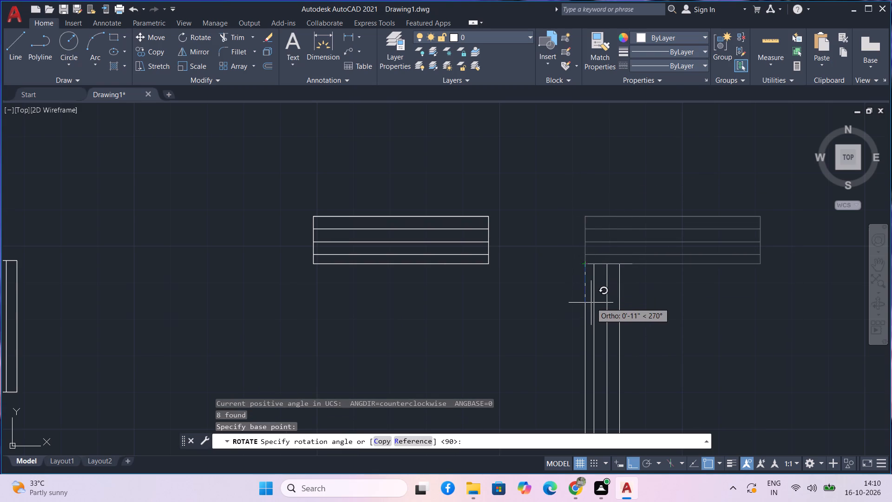
pyautogui.moveTo(584, 291); pyautogui.dragTo(524, 162, button='middle')
pyautogui.scroll(-1, 528, 170)
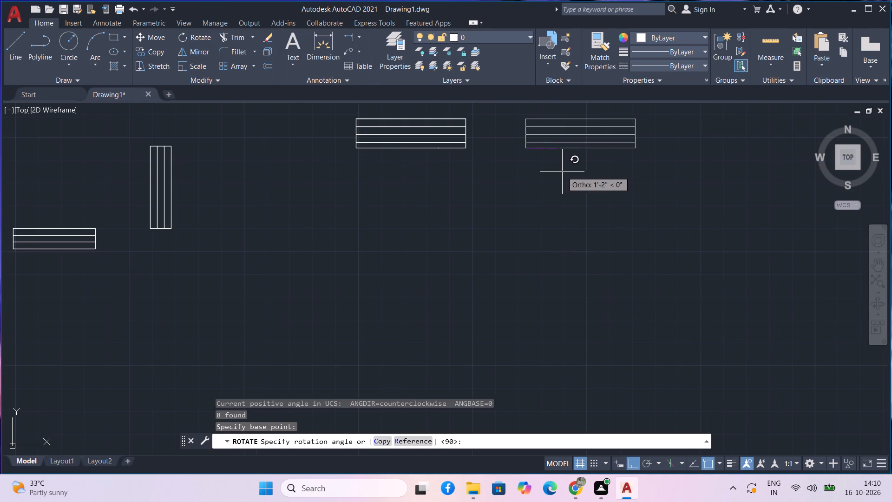
pyautogui.click(533, 170)
# With Ortho off, copy the vertical 4' symbol by its lower-right corner to the empty space southwest of the horizontal one.
pyautogui.moveTo(632, 284); pyautogui.dragTo(632, 283)
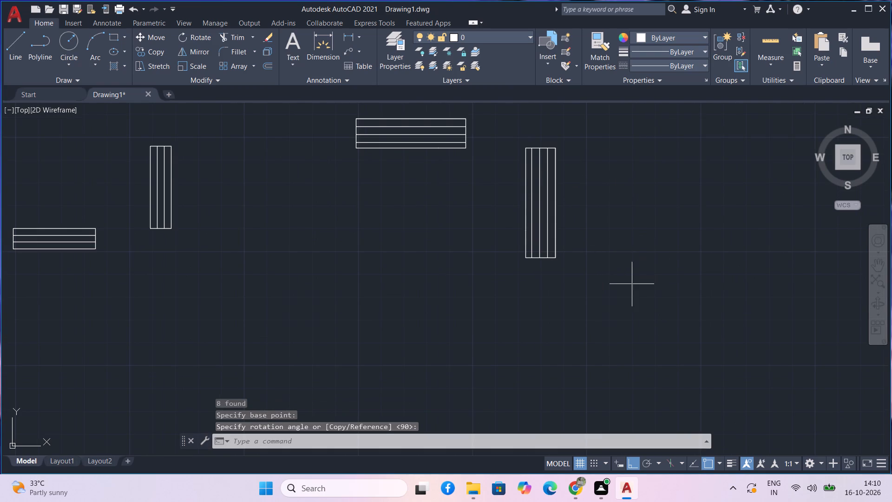
pyautogui.moveTo(632, 283); pyautogui.dragTo(607, 258)
pyautogui.click(510, 137)
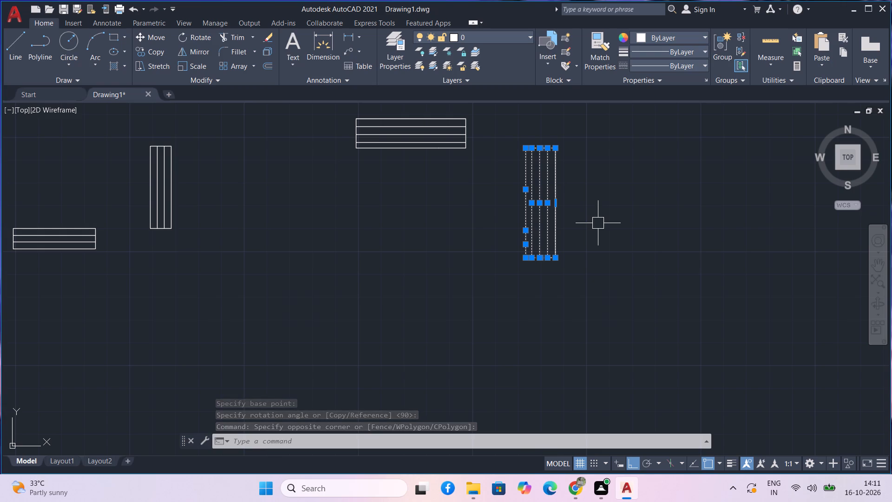
pyautogui.write('co')
pyautogui.press('space')
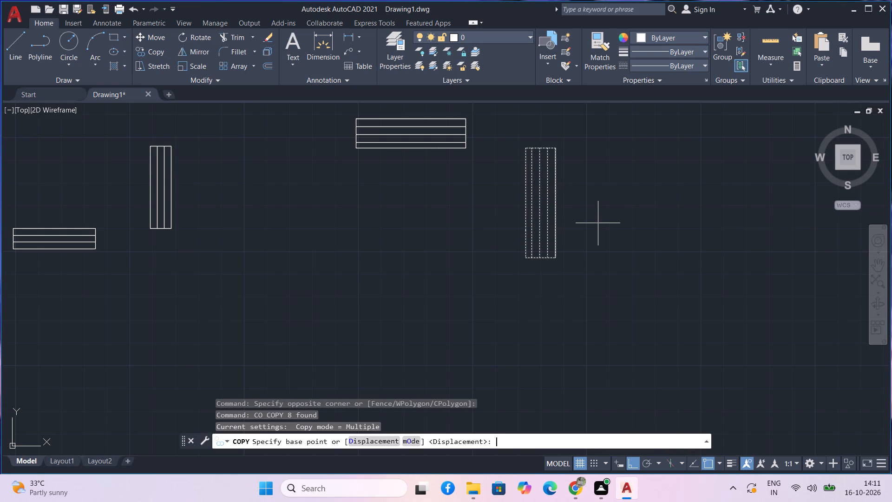
pyautogui.click(552, 257)
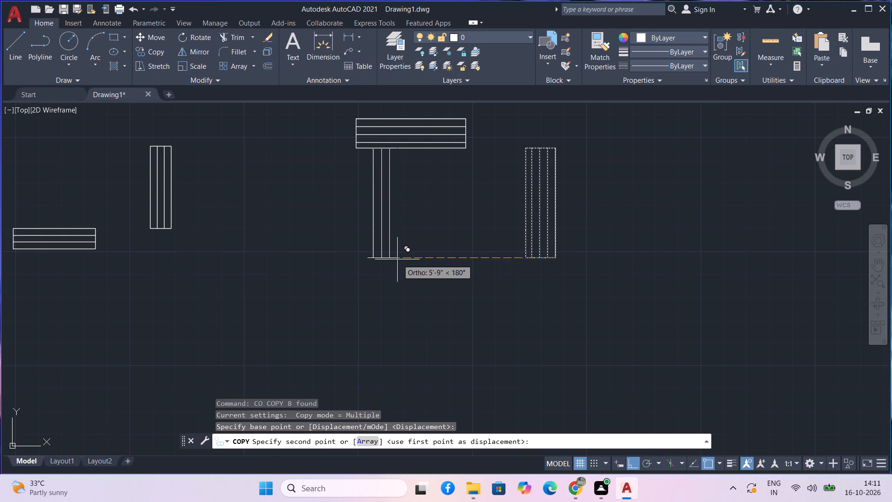
pyautogui.press('F8')
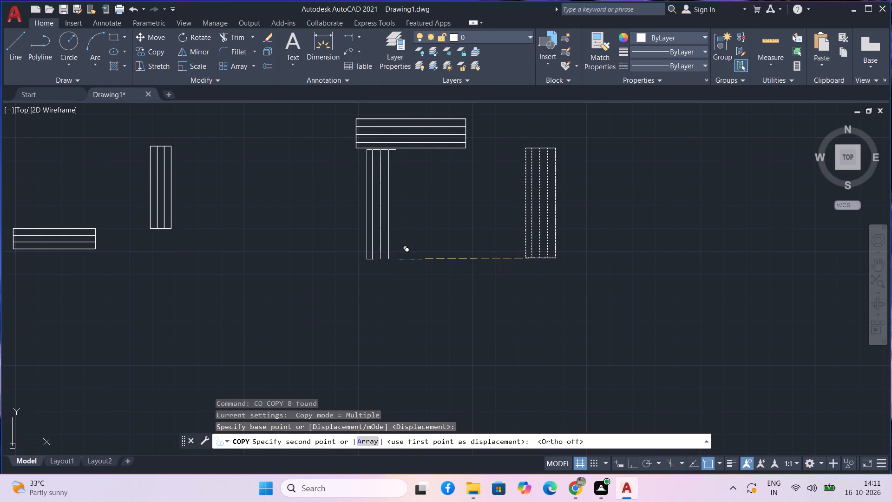
pyautogui.scroll(-1, 396, 259)
pyautogui.scroll(-1, 341, 264)
pyautogui.moveTo(341, 264); pyautogui.dragTo(346, 269, button='middle')
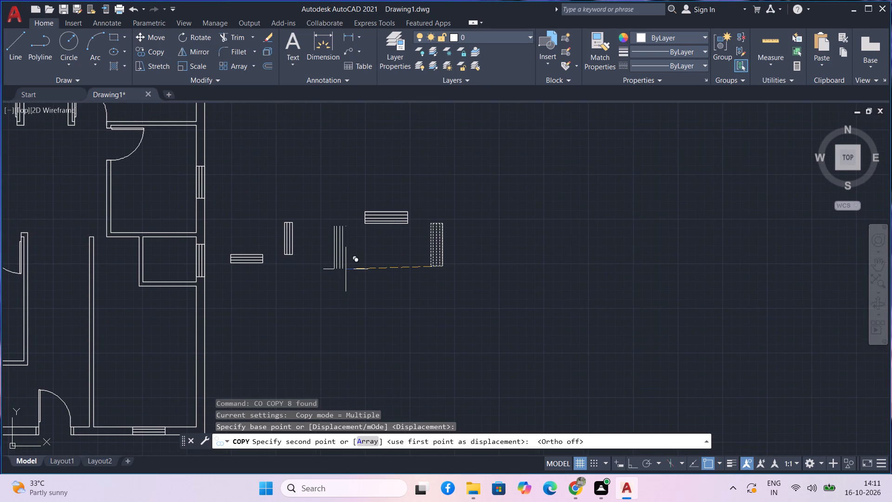
pyautogui.scroll(2, 346, 269)
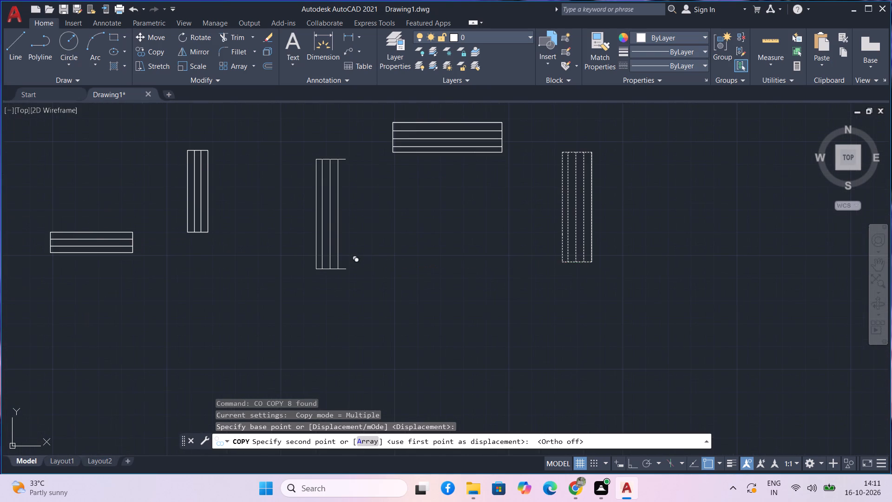
pyautogui.click(346, 269)
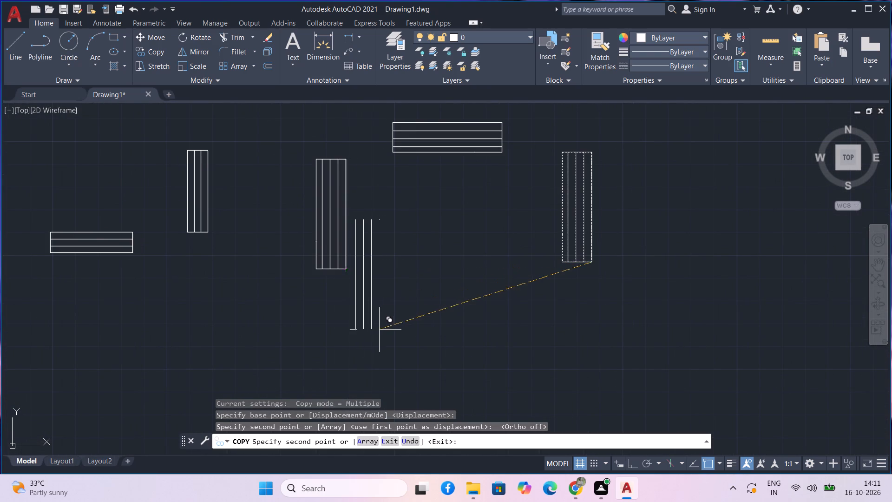
# Place another copy of the vertical symbol in the west outer wall of the second room from the north.
pyautogui.scroll(-2, 301, 286)
pyautogui.moveTo(301, 286); pyautogui.dragTo(694, 311, button='middle')
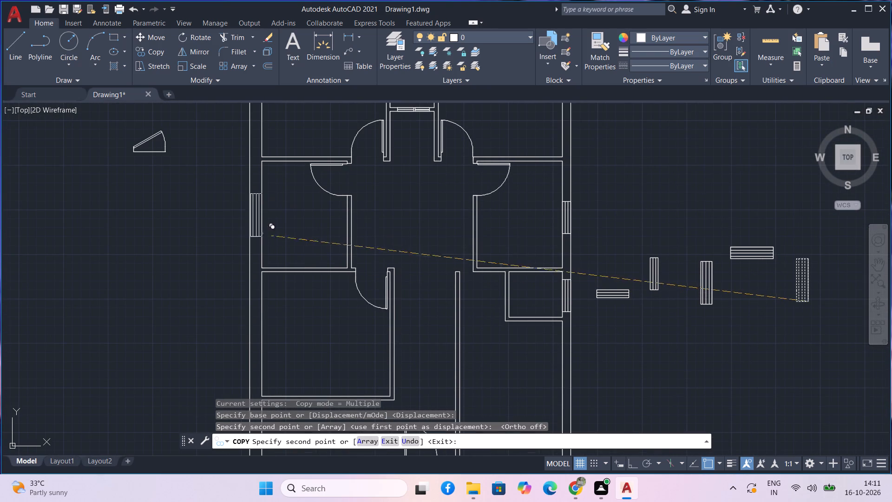
pyautogui.scroll(3, 260, 226)
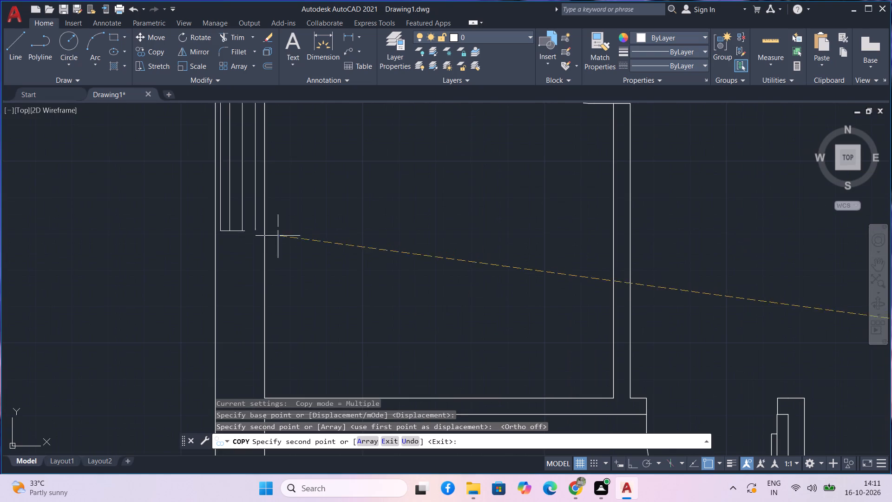
pyautogui.scroll(-3, 283, 238)
pyautogui.moveTo(297, 248); pyautogui.dragTo(367, 259, button='middle')
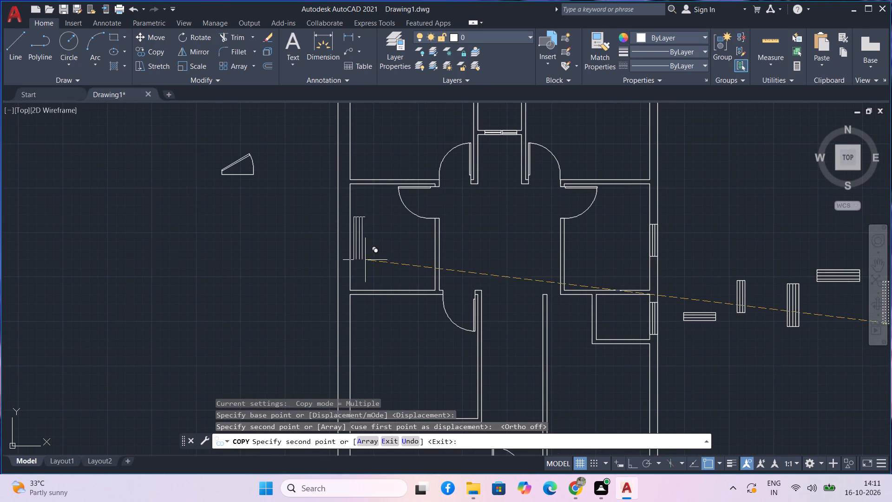
pyautogui.scroll(2, 349, 252)
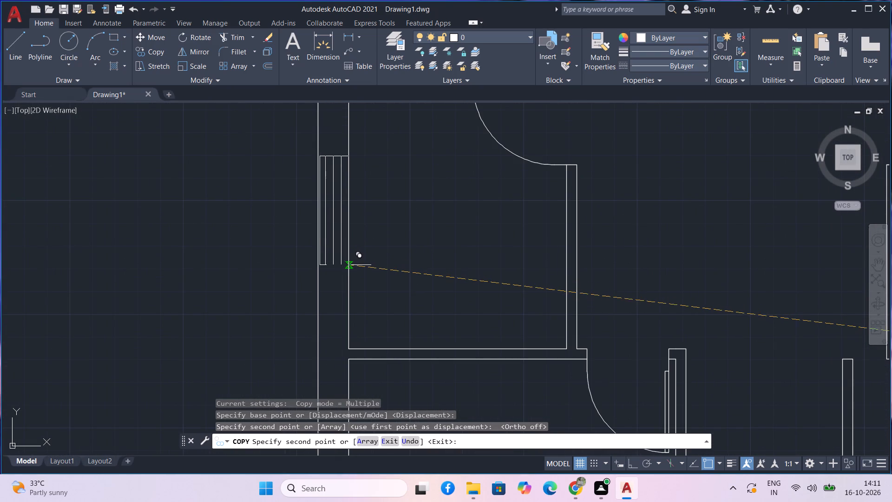
pyautogui.click(347, 269)
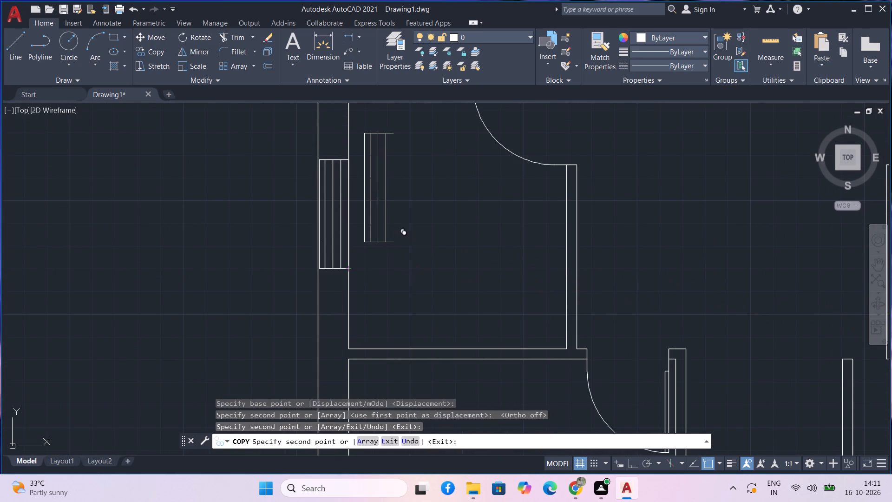
# Place another copy of the vertical symbol in the west outer wall of the northwest corner room.
pyautogui.scroll(-2, 394, 242)
pyautogui.moveTo(394, 248); pyautogui.dragTo(385, 366, button='middle')
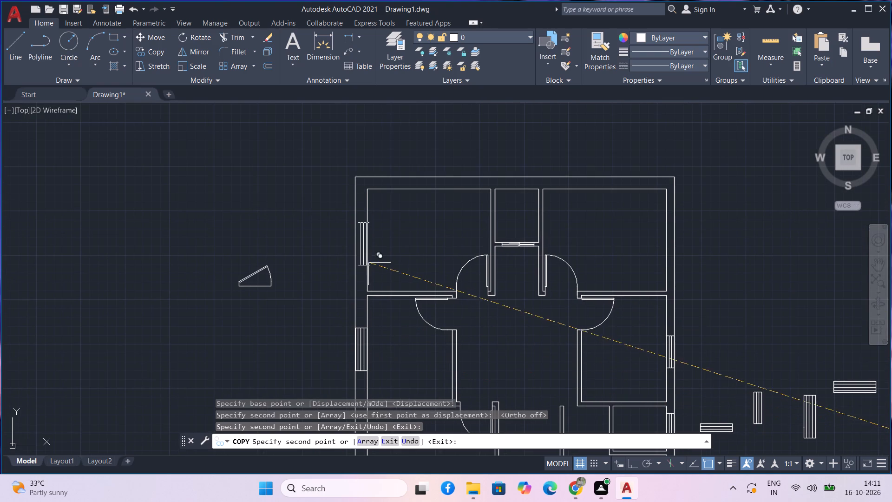
pyautogui.scroll(2, 367, 255)
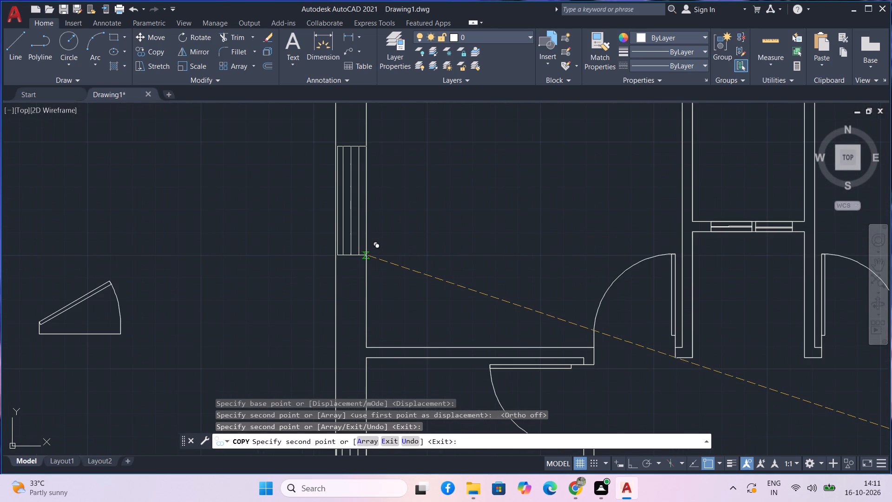
pyautogui.scroll(1, 367, 255)
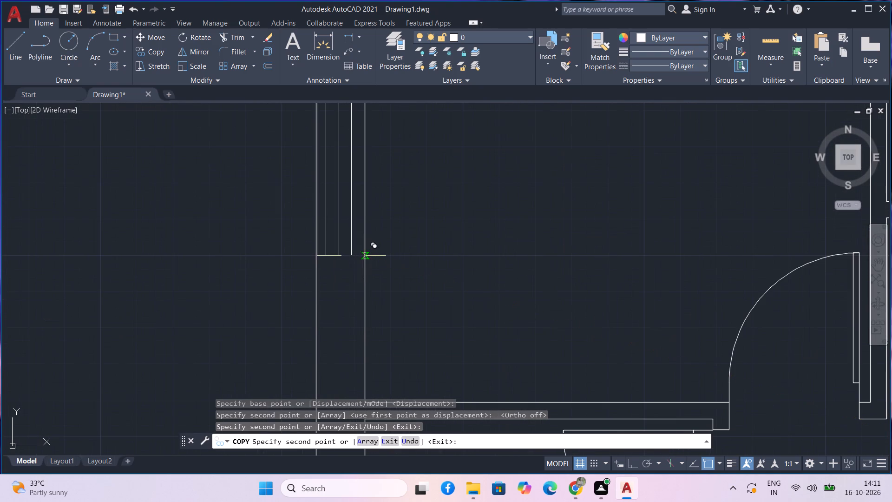
pyautogui.click(364, 256)
# Place a last copy of the vertical symbol in the west outer wall of the third room from the north and end copying.
pyautogui.scroll(-1, 444, 275)
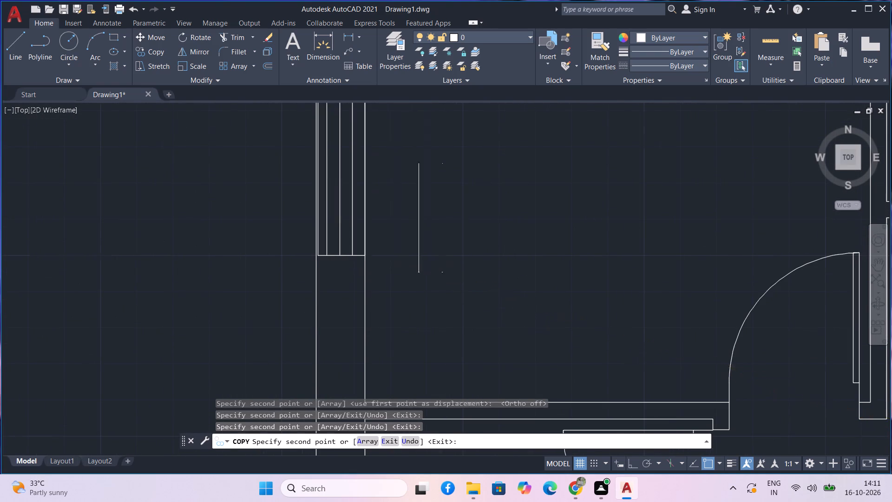
pyautogui.scroll(-2, 462, 283)
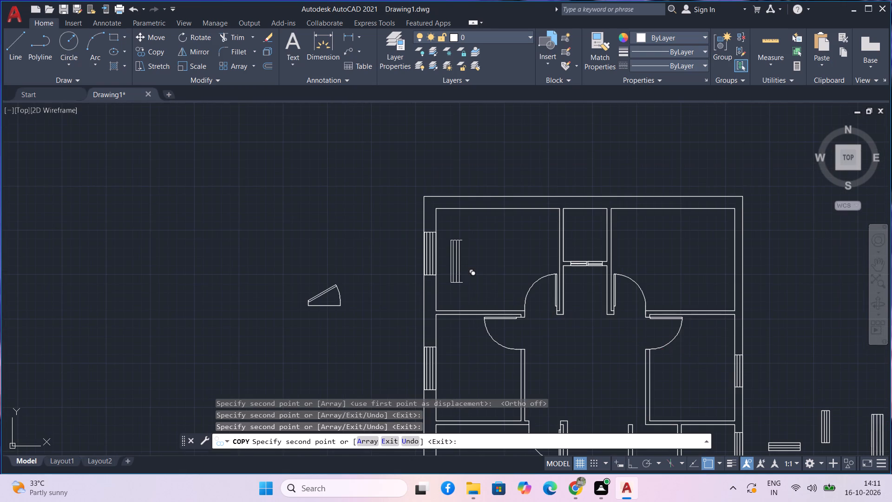
pyautogui.moveTo(462, 284); pyautogui.dragTo(419, 247, button='middle')
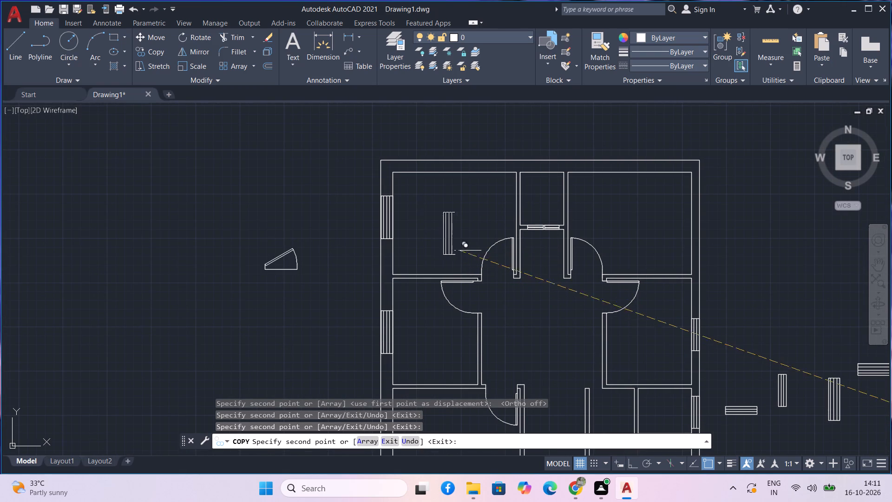
pyautogui.moveTo(420, 357); pyautogui.dragTo(409, 257, button='middle')
pyautogui.scroll(-2, 414, 275)
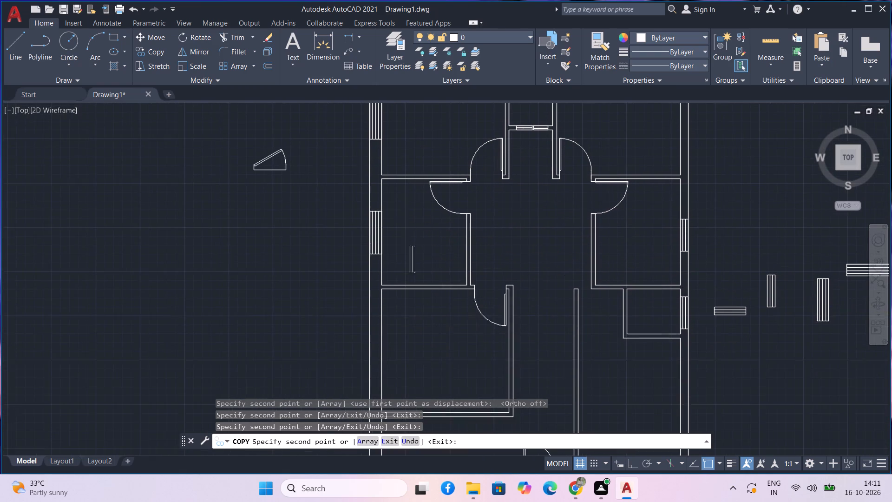
pyautogui.moveTo(428, 343); pyautogui.dragTo(428, 312, button='middle')
pyautogui.scroll(4, 406, 286)
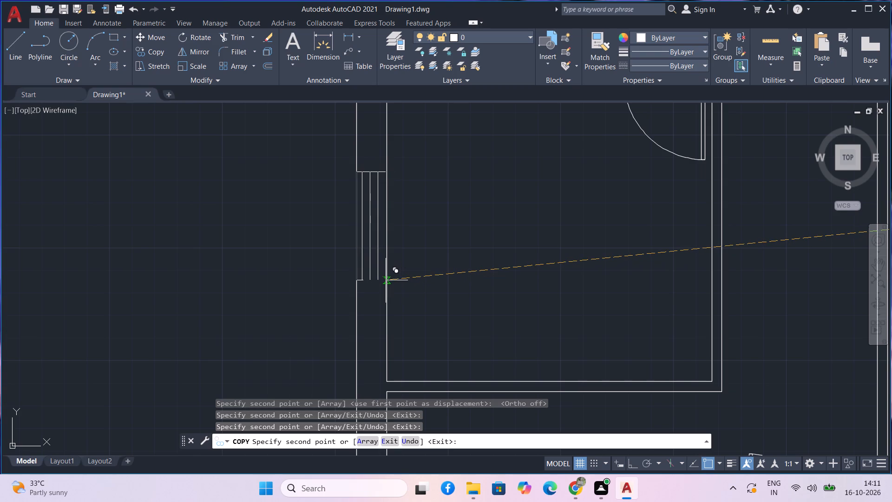
pyautogui.click(386, 280)
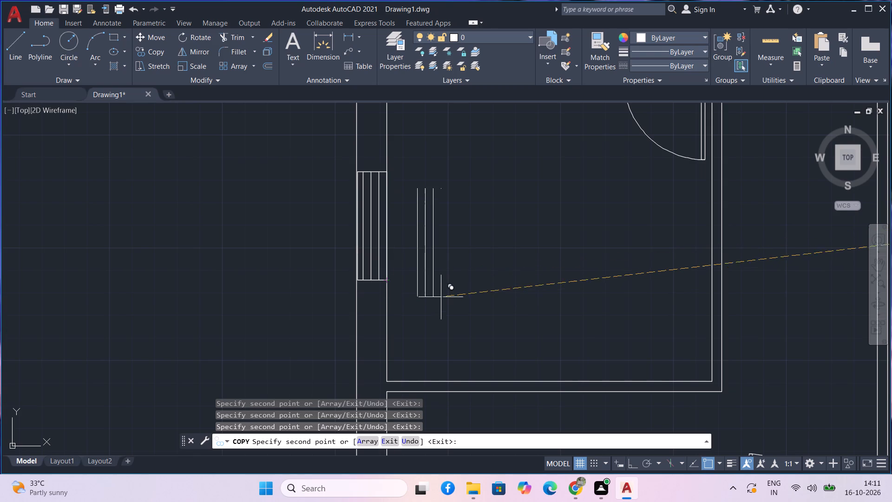
pyautogui.moveTo(438, 279); pyautogui.dragTo(431, 198, button='middle')
pyautogui.scroll(-2, 446, 274)
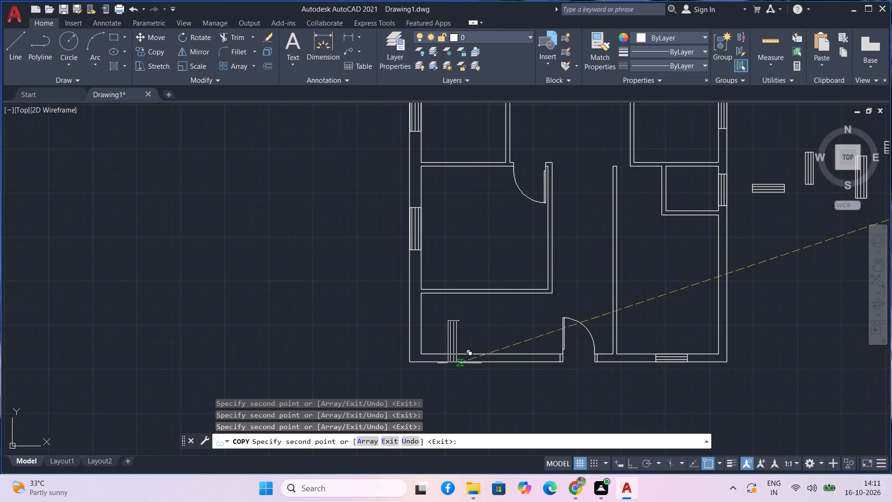
pyautogui.scroll(-3, 470, 244)
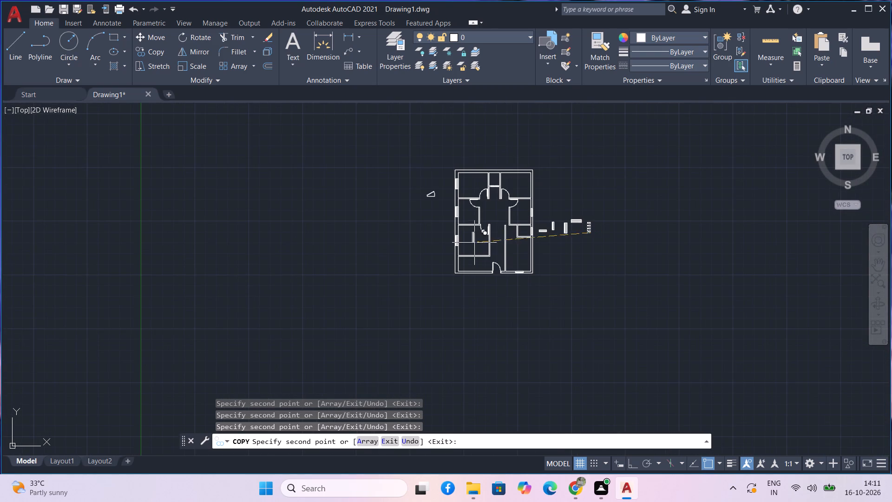
pyautogui.press('Escape')
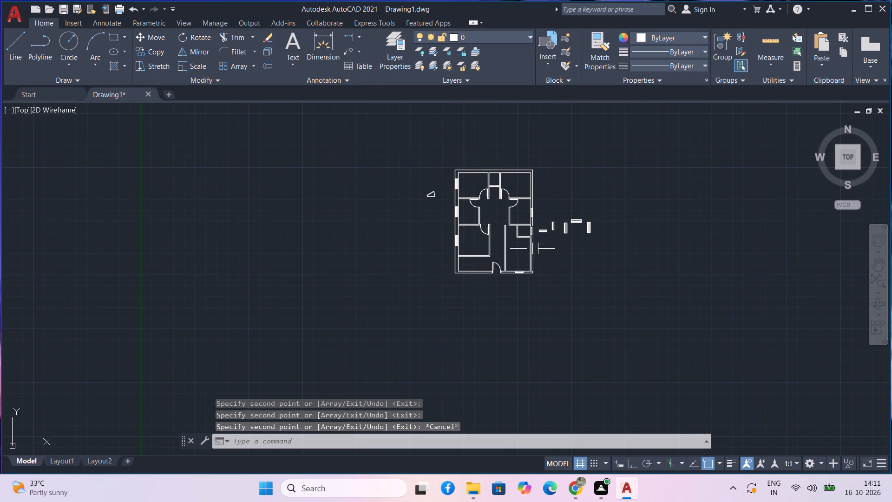
pyautogui.scroll(6, 593, 228)
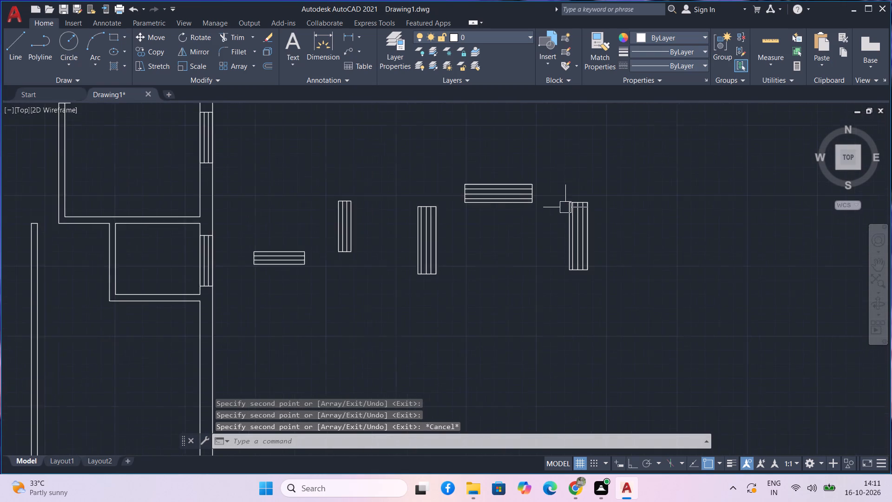
# Copy the horizontal 4' window symbol by its lower-right corner into the north outer wall of the northeast corner room.
pyautogui.click(525, 213)
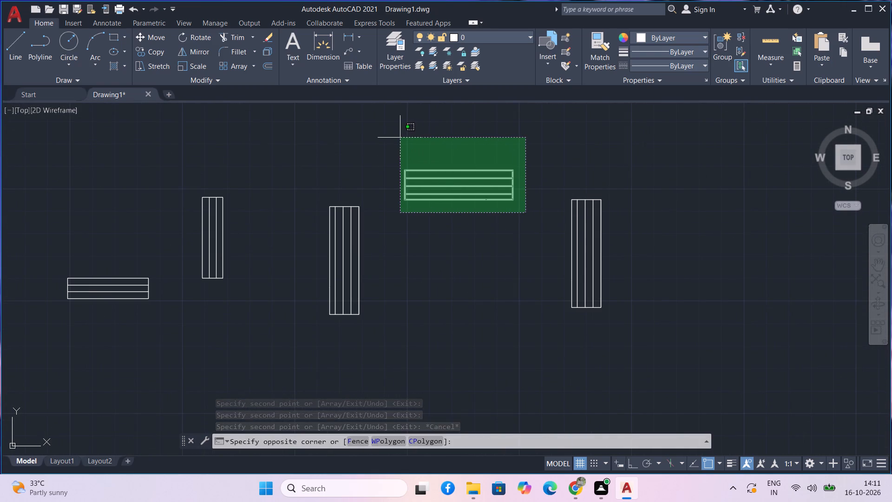
pyautogui.click(400, 138)
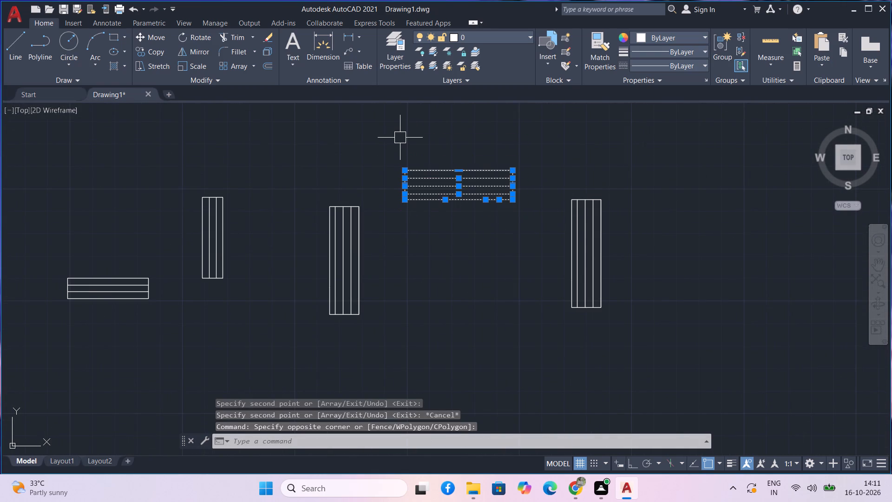
pyautogui.write('co')
pyautogui.press('space')
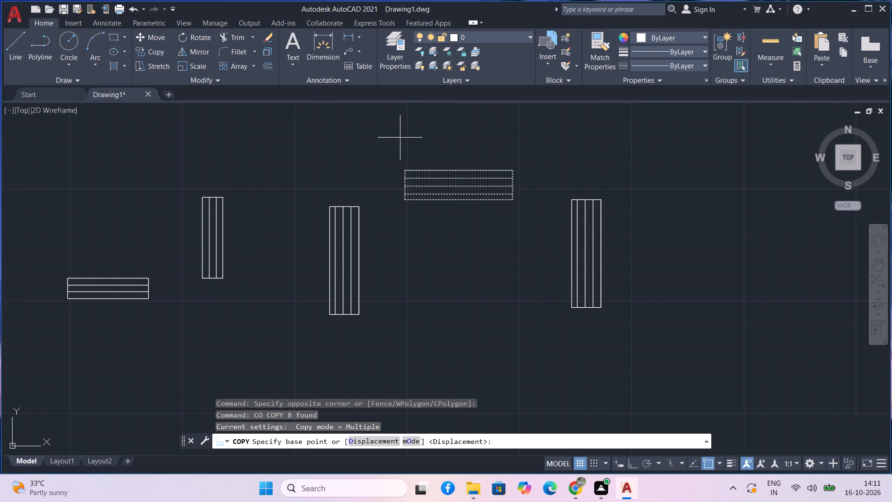
pyautogui.click(512, 201)
pyautogui.scroll(-3, 448, 198)
pyautogui.moveTo(455, 198); pyautogui.dragTo(499, 344, button='middle')
pyautogui.moveTo(452, 227); pyautogui.dragTo(522, 351, button='middle')
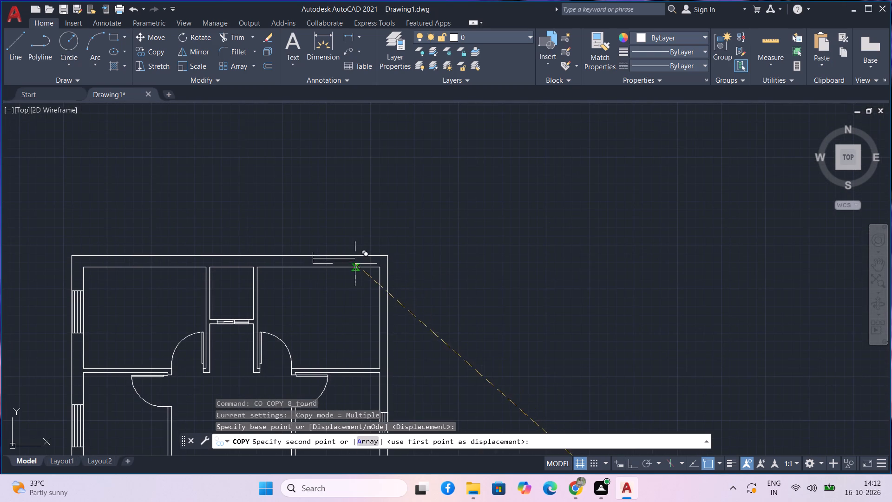
pyautogui.scroll(2, 355, 264)
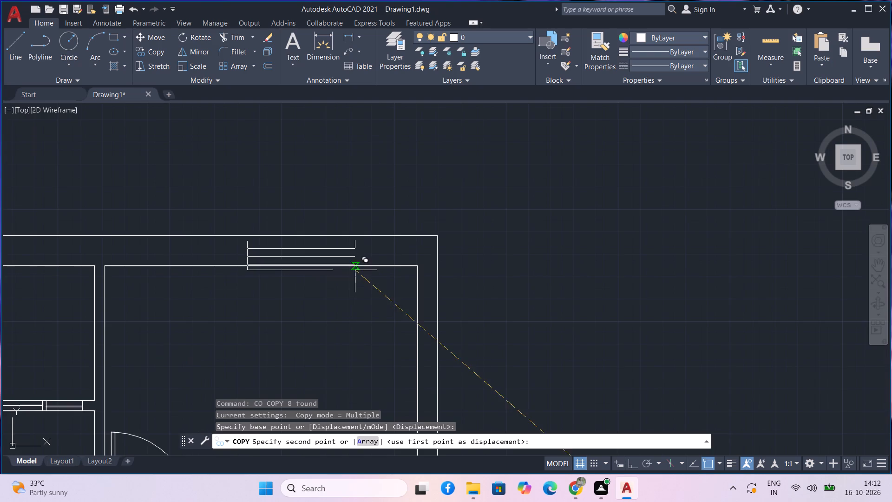
pyautogui.scroll(1, 355, 270)
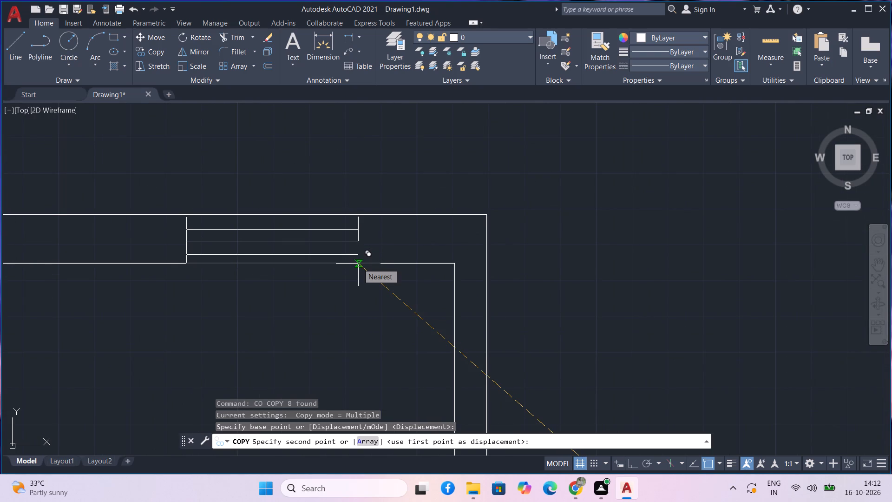
pyautogui.click(358, 264)
# Place another copy of the horizontal symbol in the north outer wall of the northwest corner room and end copying.
pyautogui.scroll(-1, 413, 296)
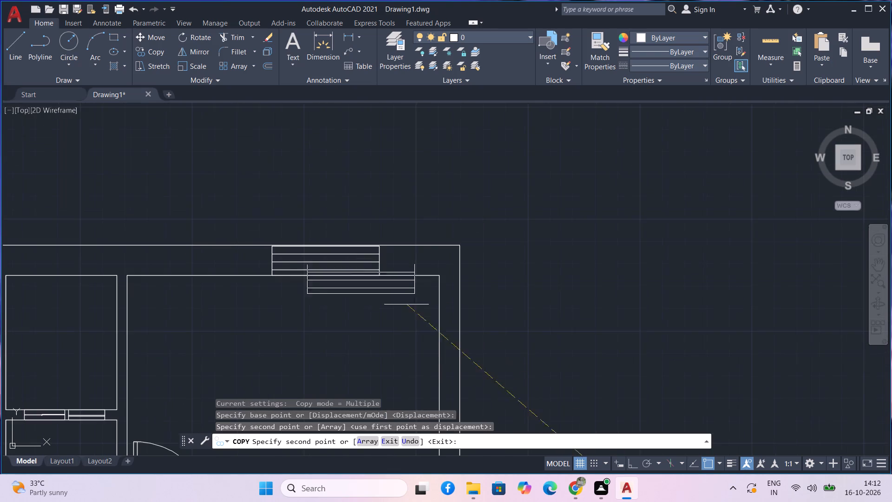
pyautogui.scroll(-1, 367, 302)
pyautogui.moveTo(348, 302); pyautogui.dragTo(491, 289, button='middle')
pyautogui.scroll(-2, 382, 296)
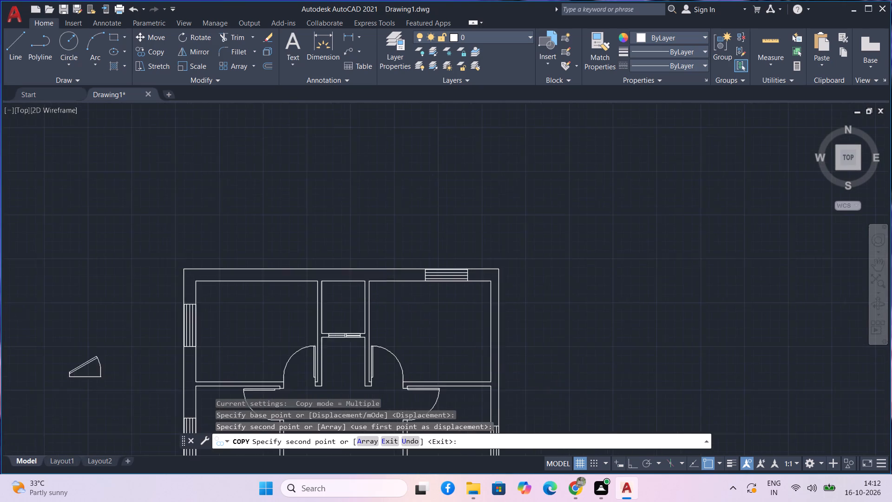
pyautogui.moveTo(300, 303); pyautogui.dragTo(397, 295, button='middle')
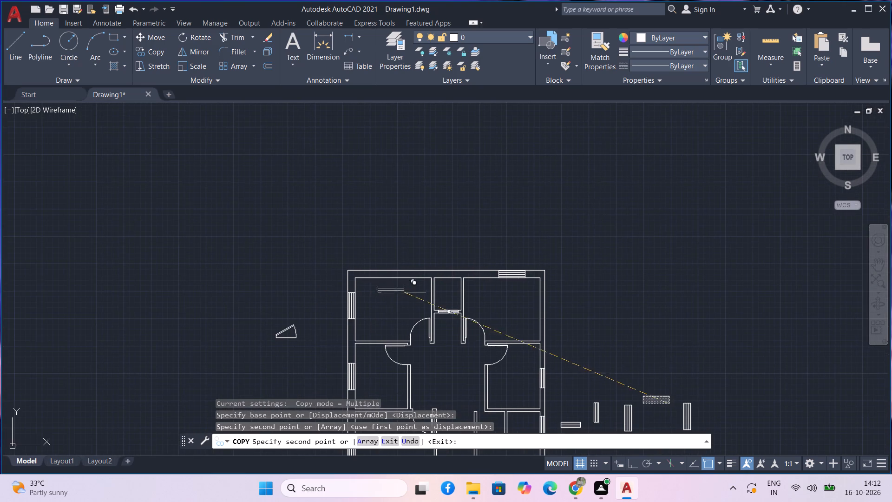
pyautogui.scroll(4, 414, 287)
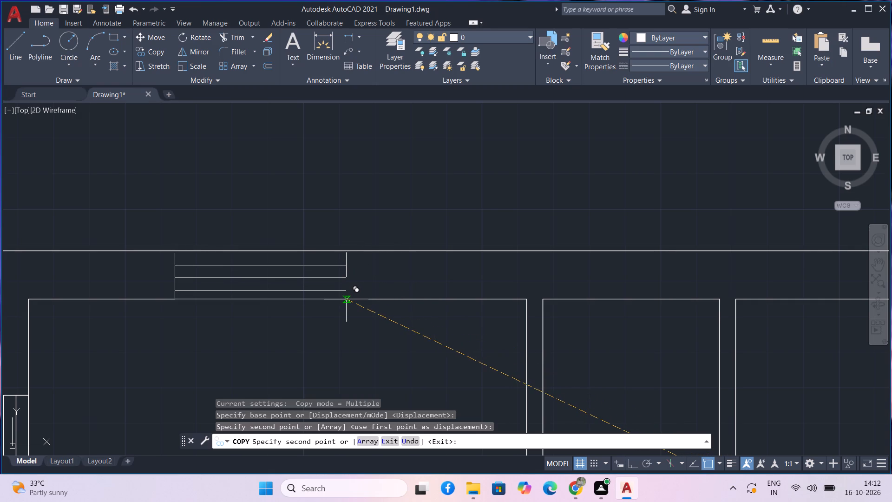
pyautogui.click(346, 299)
pyautogui.press('Escape')
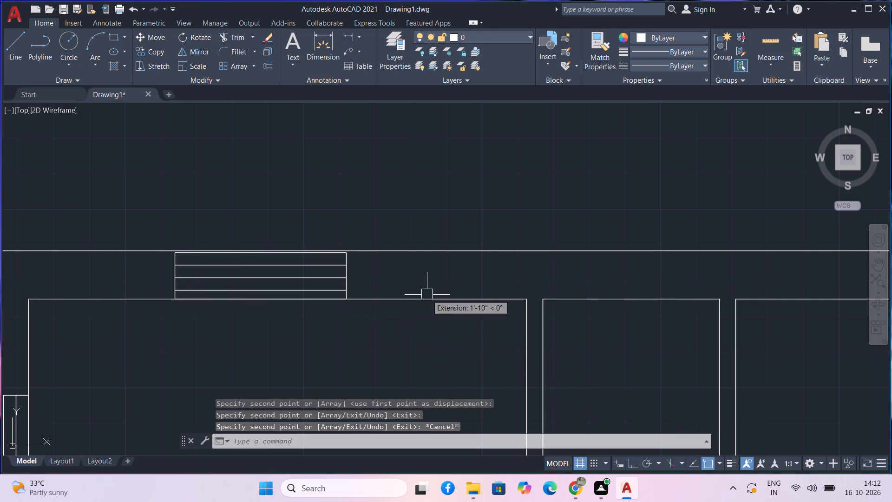
# Extend the inner west and east wall lines of the small north-central room to the outer face of the north wall.
pyautogui.press('e')
pyautogui.press('e')
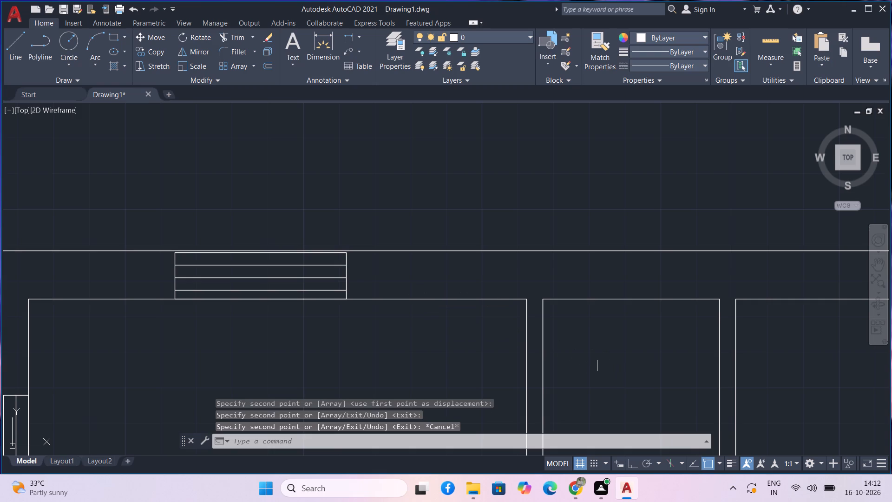
pyautogui.hotkey('alt', 'x')
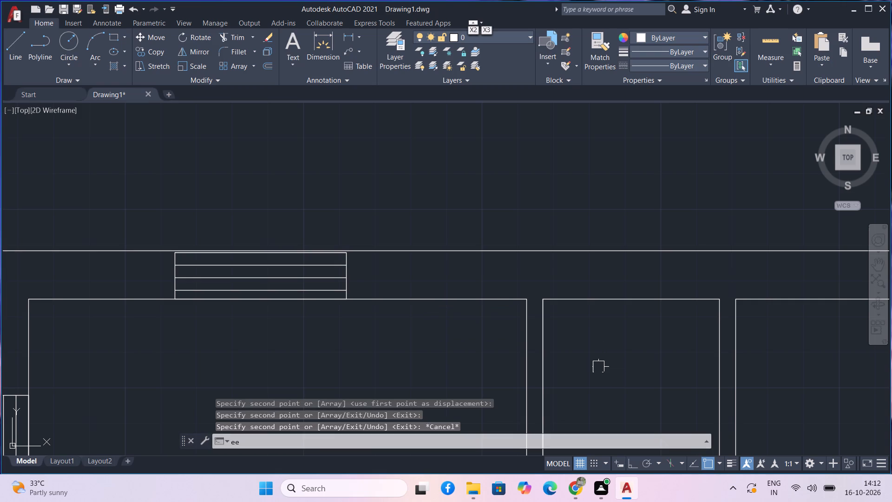
pyautogui.press('BackSpace')
pyautogui.write('x')
pyautogui.press('space')
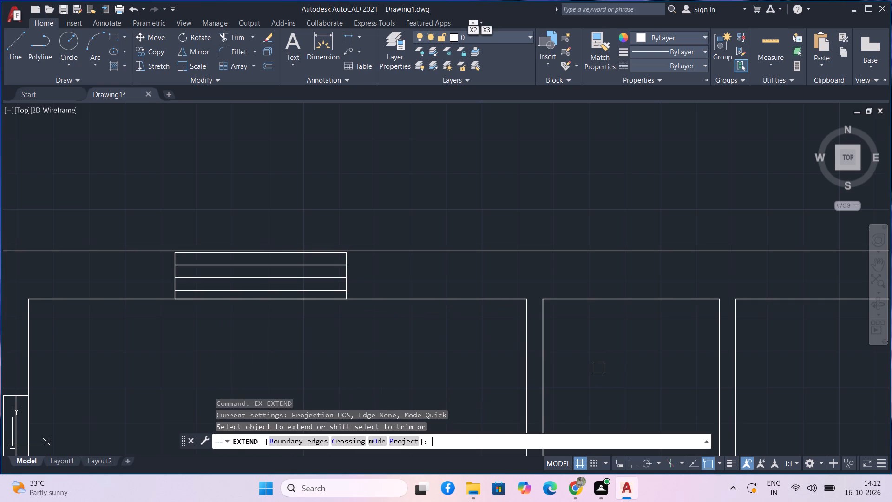
pyautogui.click(543, 330)
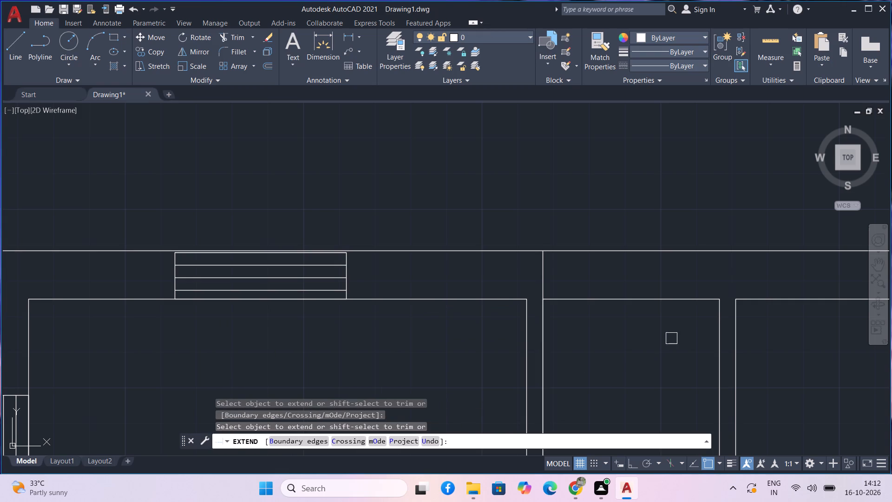
pyautogui.click(715, 336)
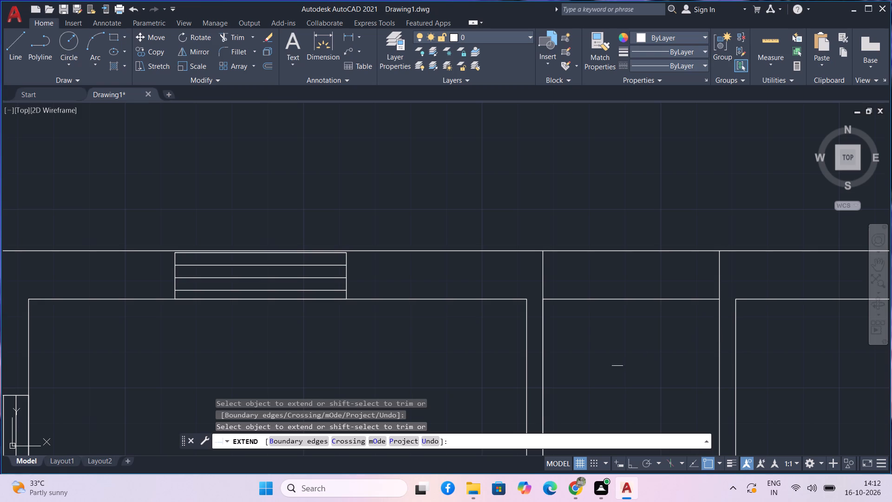
pyautogui.press('space')
# With Ortho on, draw a vertical line from the southwest rooms' partition corner near the entrance down to the south wall's inner face.
pyautogui.scroll(-4, 560, 360)
pyautogui.moveTo(466, 379); pyautogui.dragTo(471, 284, button='middle')
pyautogui.scroll(-1, 467, 337)
pyautogui.scroll(-1, 474, 275)
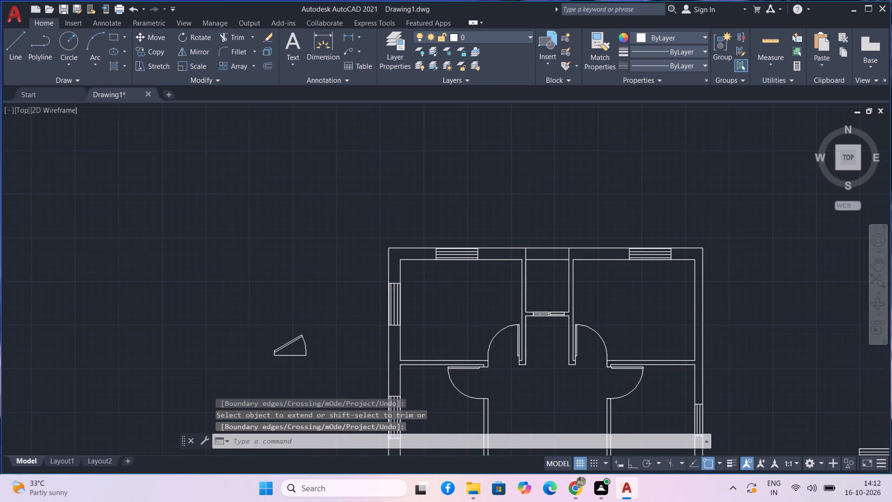
pyautogui.scroll(-1, 471, 285)
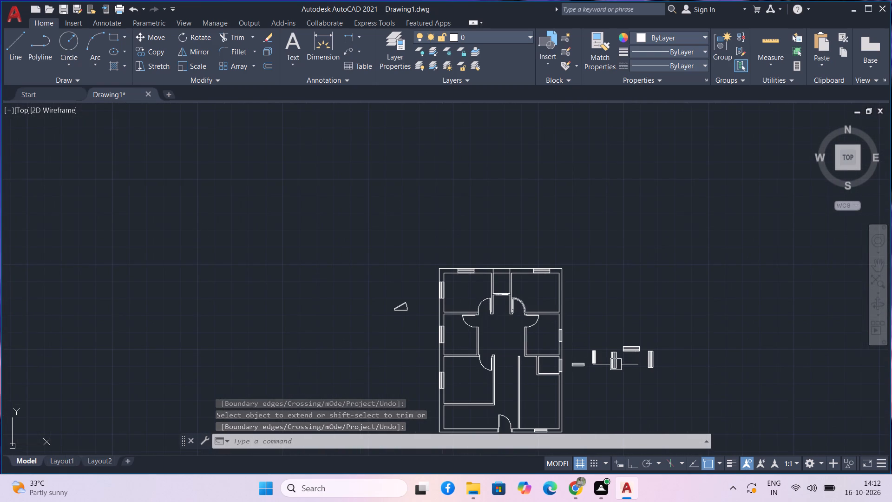
pyautogui.moveTo(636, 383); pyautogui.dragTo(620, 338, button='middle')
pyautogui.scroll(2, 497, 349)
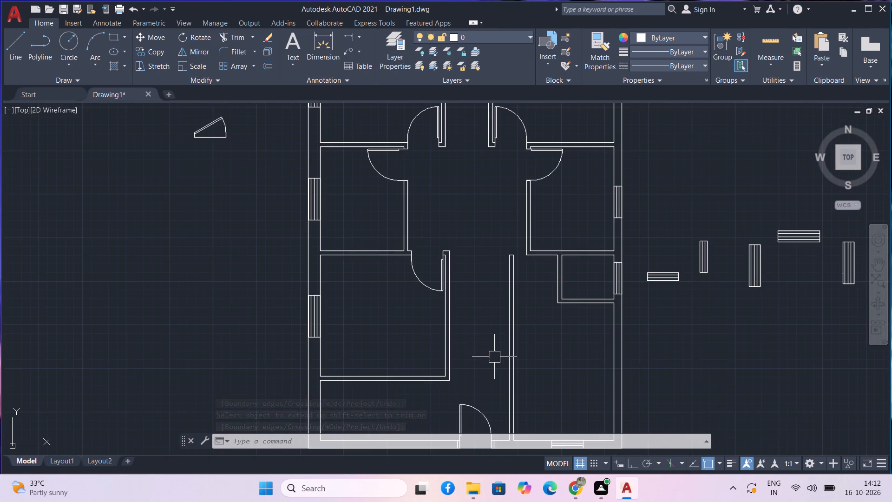
pyautogui.moveTo(494, 356); pyautogui.dragTo(514, 280, button='middle')
pyautogui.moveTo(499, 278); pyautogui.dragTo(467, 254, button='middle')
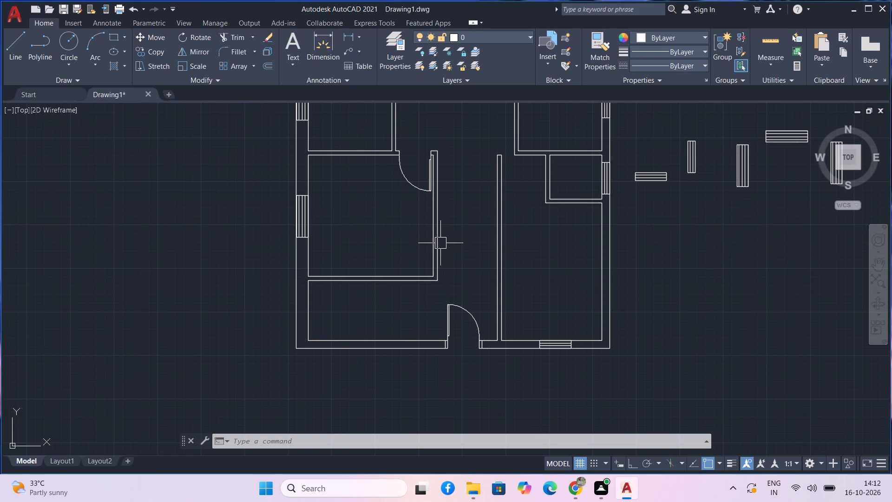
pyautogui.write('l')
pyautogui.press('space')
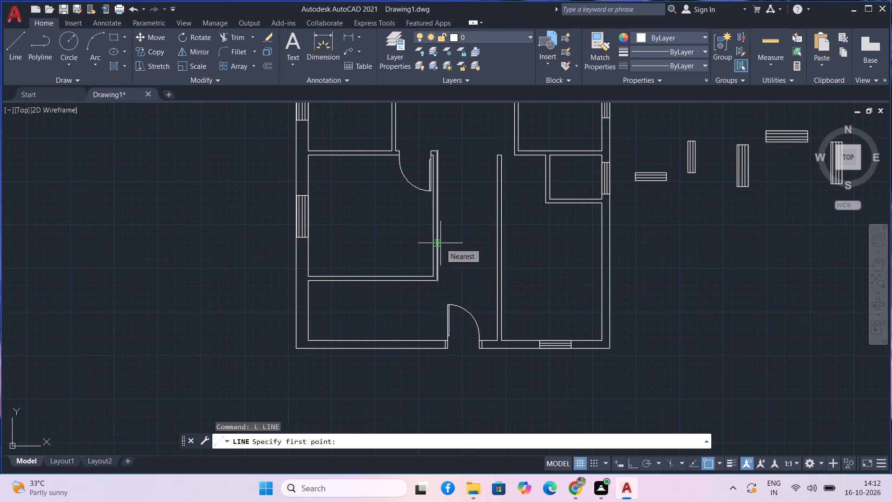
pyautogui.scroll(3, 404, 248)
pyautogui.moveTo(583, 356); pyautogui.dragTo(462, 253, button='middle')
pyautogui.scroll(-1, 473, 271)
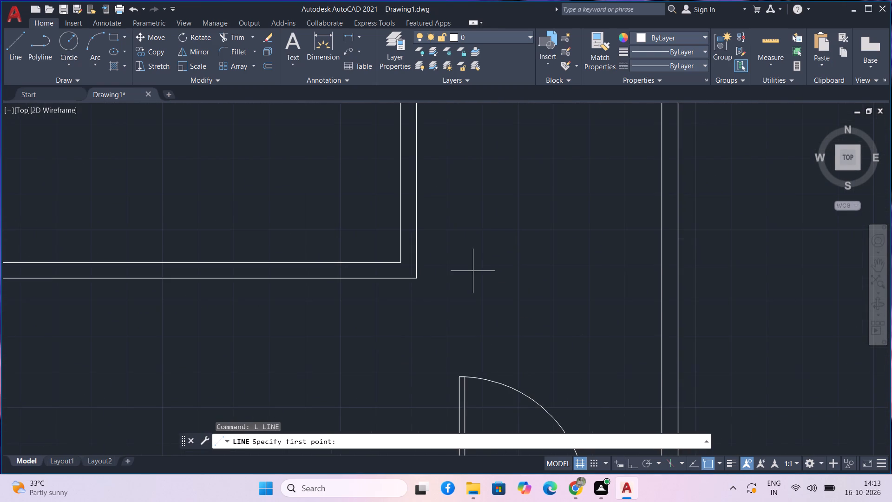
pyautogui.click(438, 275)
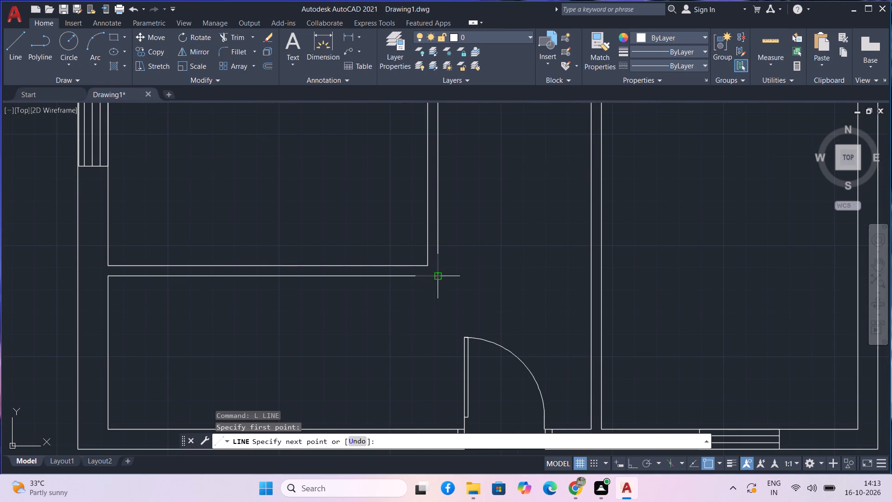
pyautogui.scroll(-2, 408, 402)
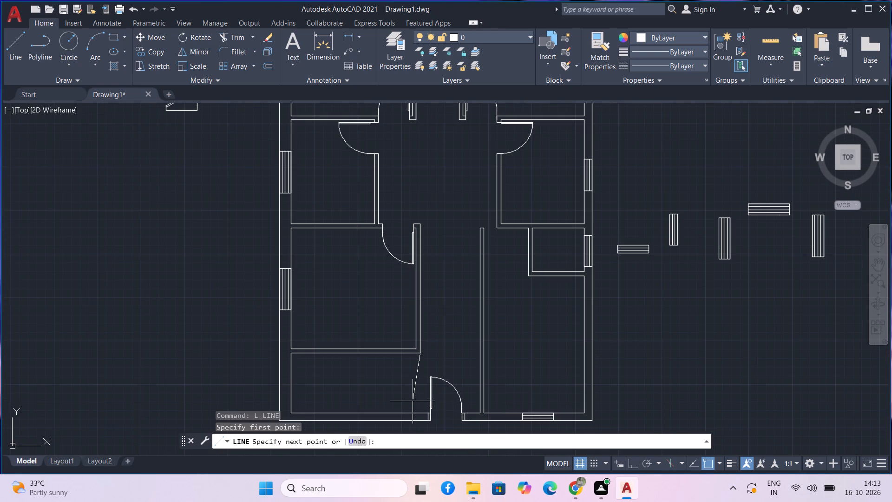
pyautogui.press('F8')
pyautogui.moveTo(412, 400); pyautogui.dragTo(399, 337, button='middle')
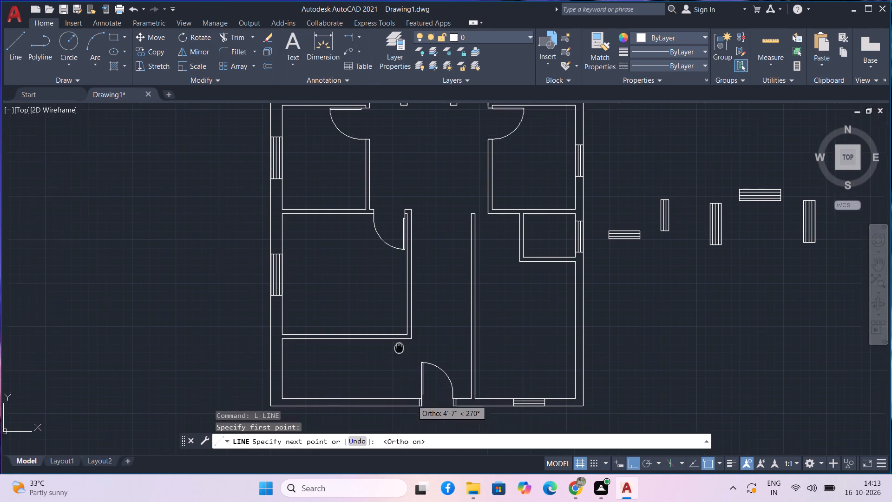
pyautogui.moveTo(399, 337); pyautogui.dragTo(411, 293, button='middle')
pyautogui.scroll(4, 418, 290)
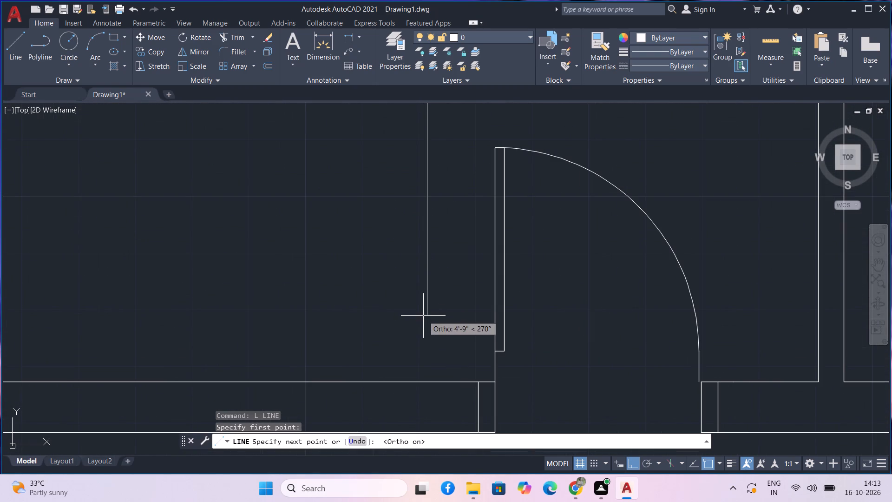
pyautogui.click(428, 383)
pyautogui.press('space')
# Offset the new vertical line 4.5" to the west to form the southwest room's east wall.
pyautogui.write('o')
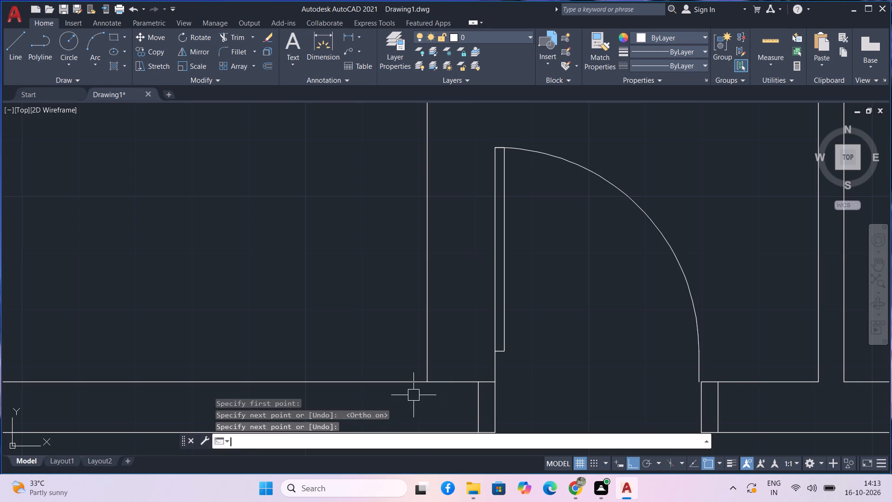
pyautogui.press('space')
pyautogui.press('4')
pyautogui.write('.5')
pyautogui.press('Return')
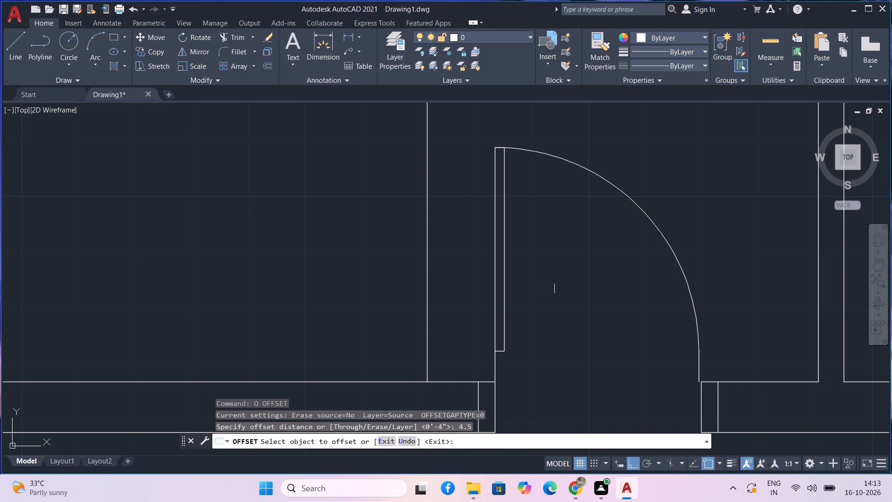
pyautogui.click(427, 320)
pyautogui.click(370, 318)
pyautogui.scroll(-2, 369, 317)
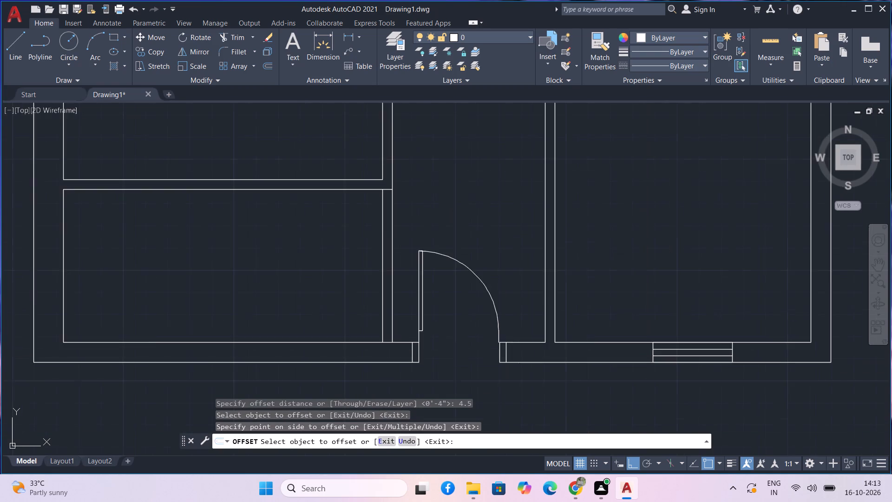
pyautogui.scroll(-1, 369, 317)
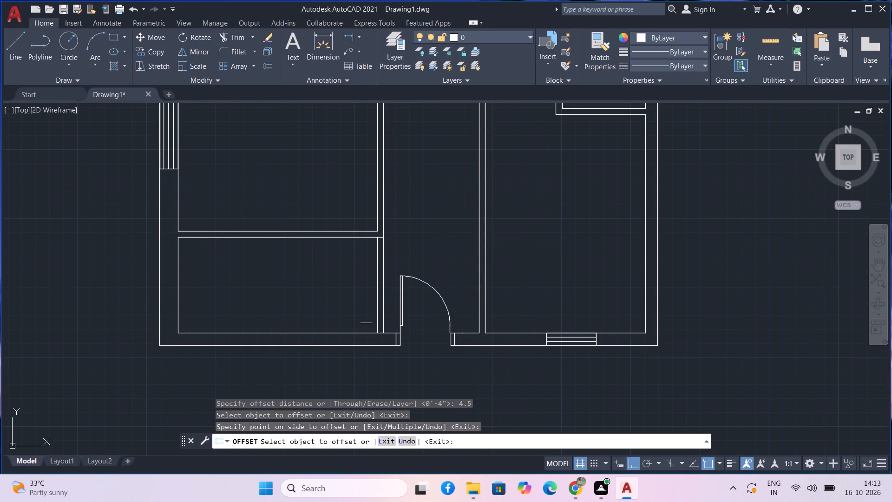
pyautogui.press('space')
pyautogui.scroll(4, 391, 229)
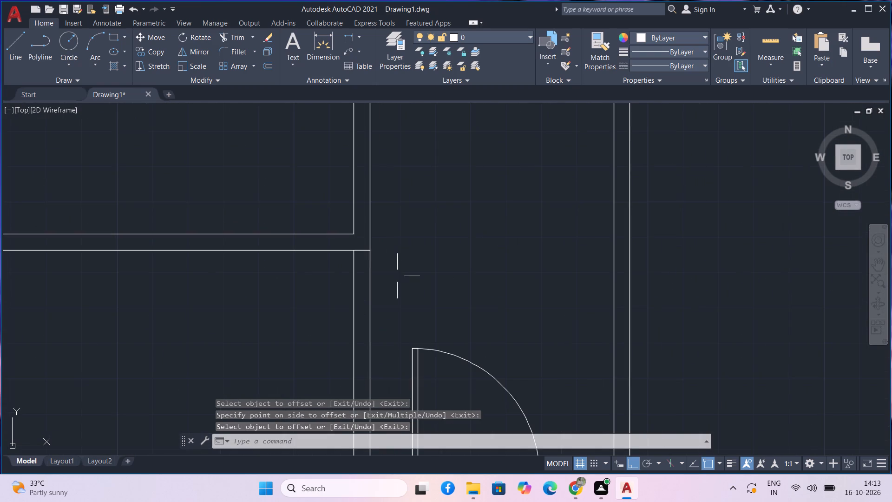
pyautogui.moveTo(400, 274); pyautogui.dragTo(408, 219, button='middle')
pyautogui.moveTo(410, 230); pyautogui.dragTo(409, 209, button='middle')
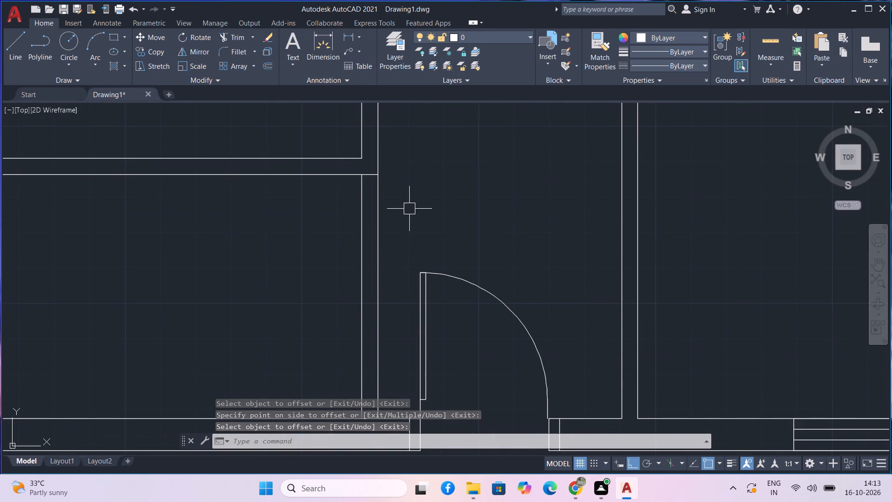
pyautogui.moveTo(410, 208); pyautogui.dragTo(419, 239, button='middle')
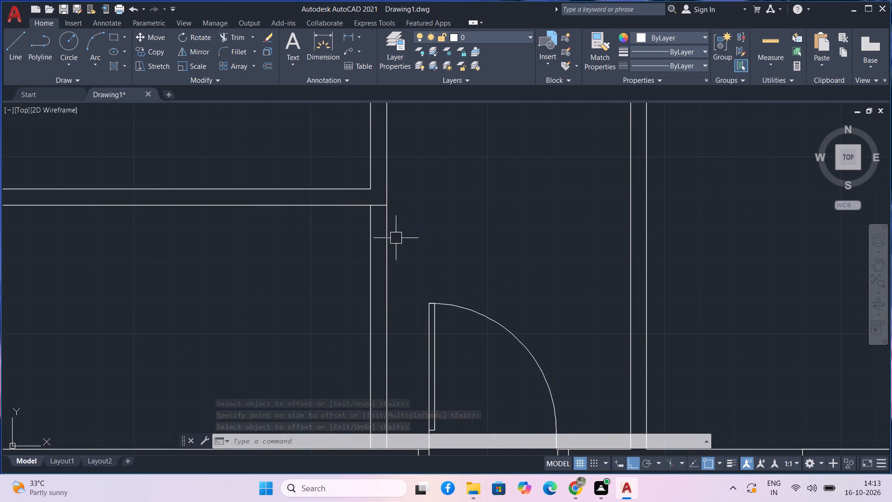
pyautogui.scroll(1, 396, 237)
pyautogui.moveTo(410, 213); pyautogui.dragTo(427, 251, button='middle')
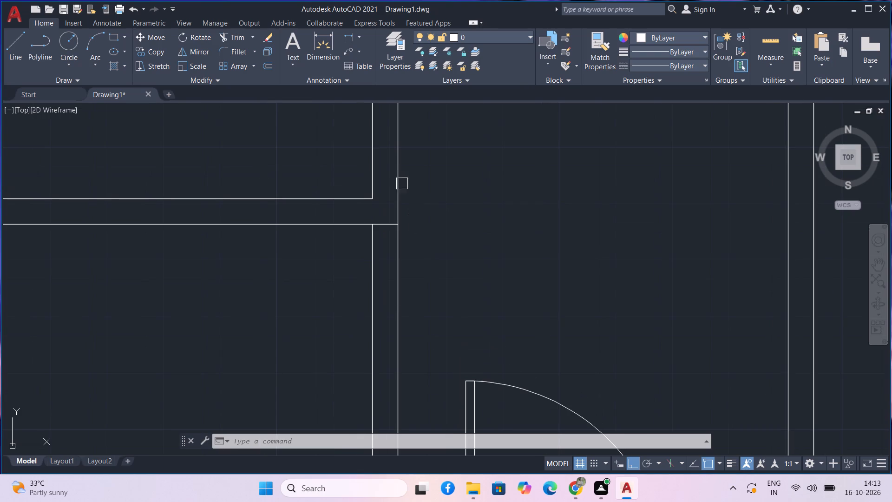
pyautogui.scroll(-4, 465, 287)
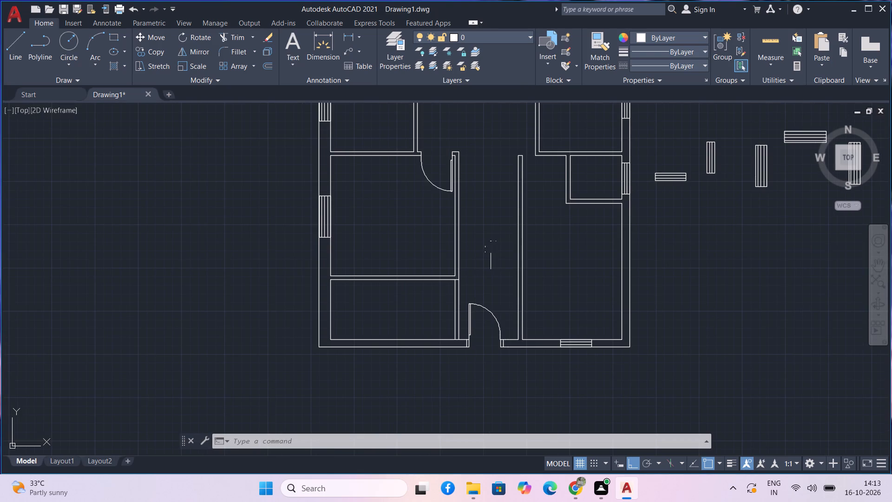
# Offset the south line of the partition above the southwest room 3" to the south.
pyautogui.moveTo(492, 261); pyautogui.dragTo(492, 305, button='middle')
pyautogui.scroll(-1, 492, 297)
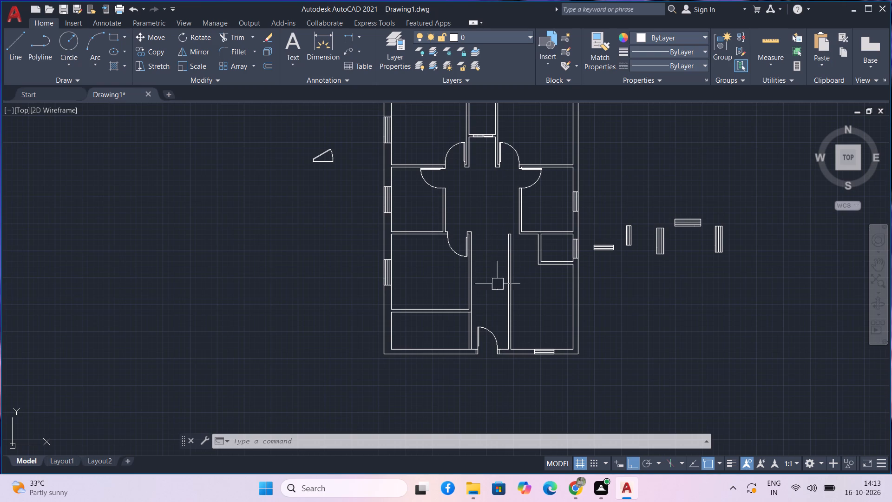
pyautogui.scroll(2, 497, 285)
pyautogui.moveTo(482, 284); pyautogui.dragTo(512, 264, button='middle')
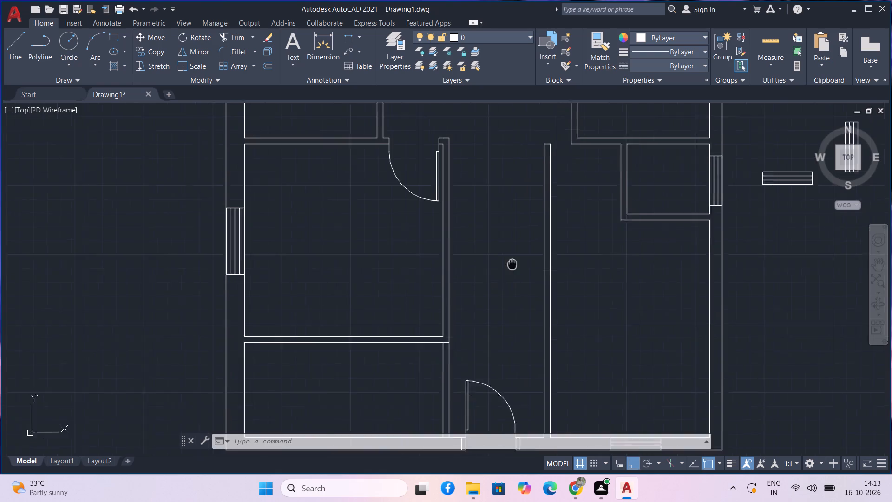
pyautogui.moveTo(512, 264); pyautogui.dragTo(514, 262, button='middle')
pyautogui.scroll(2, 481, 313)
pyautogui.moveTo(483, 312); pyautogui.dragTo(486, 274, button='middle')
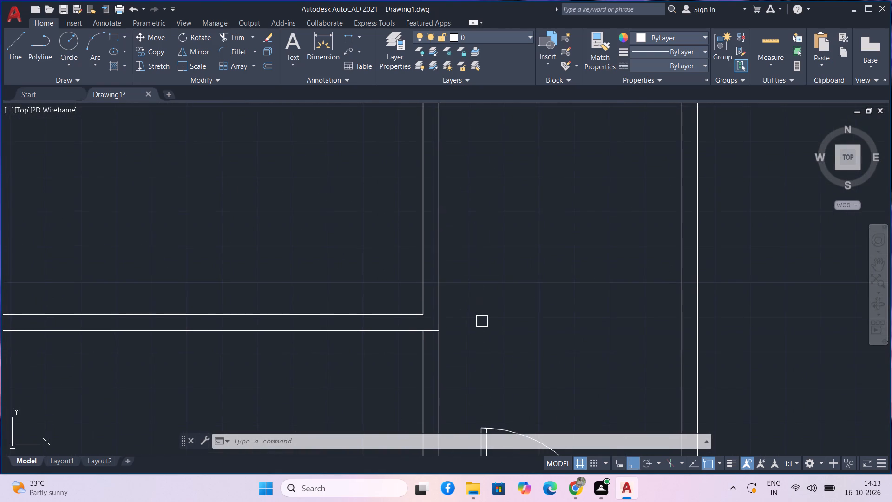
pyautogui.moveTo(488, 306); pyautogui.dragTo(506, 257, button='middle')
pyautogui.moveTo(509, 260); pyautogui.dragTo(516, 243, button='middle')
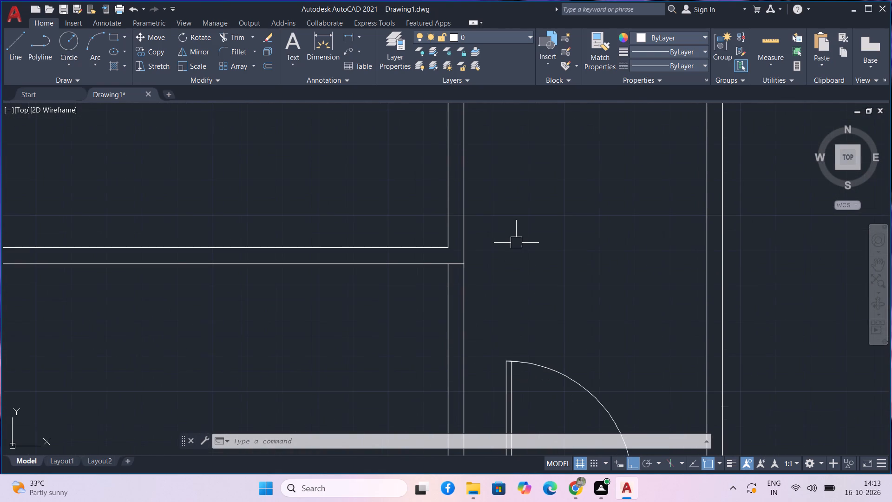
pyautogui.write('o')
pyautogui.press('space')
pyautogui.write('3')
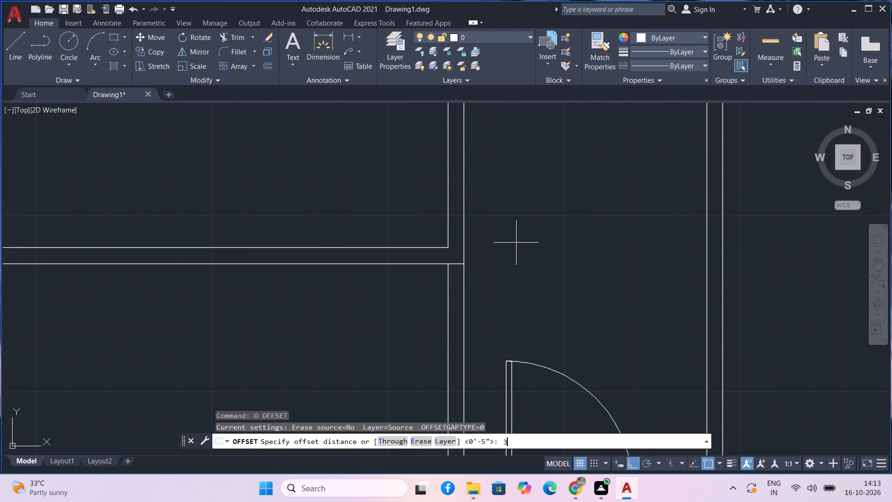
pyautogui.press('space')
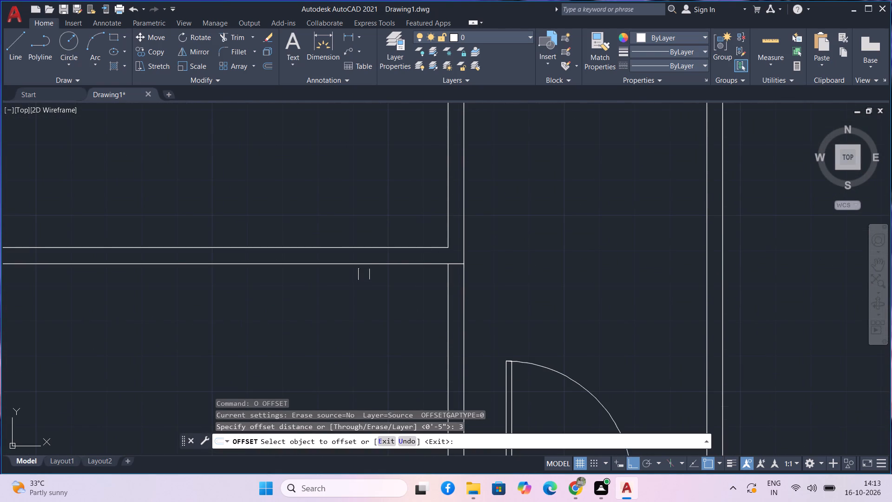
pyautogui.click(367, 267)
pyautogui.click(365, 302)
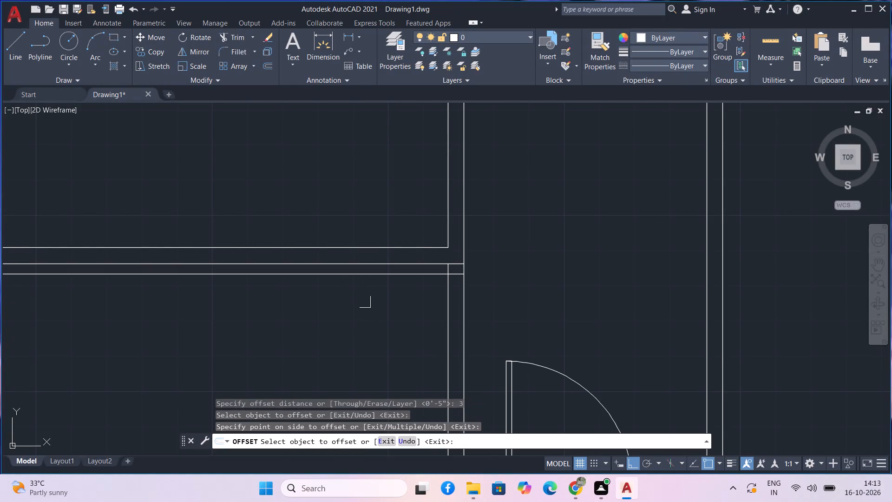
pyautogui.press('space')
# Offset the new line 3' to the south to mark the door width in the southwest room's east wall.
pyautogui.write('o')
pyautogui.press('space')
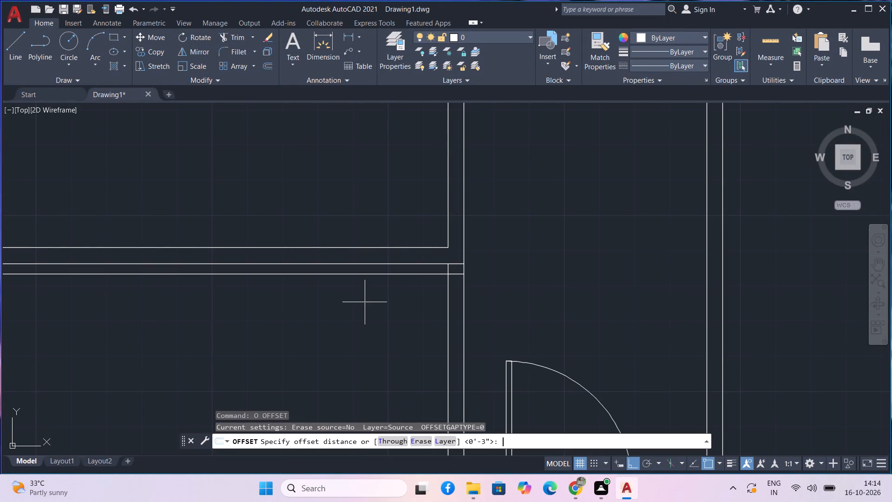
pyautogui.press('3')
pyautogui.press("'")
pyautogui.press('Return')
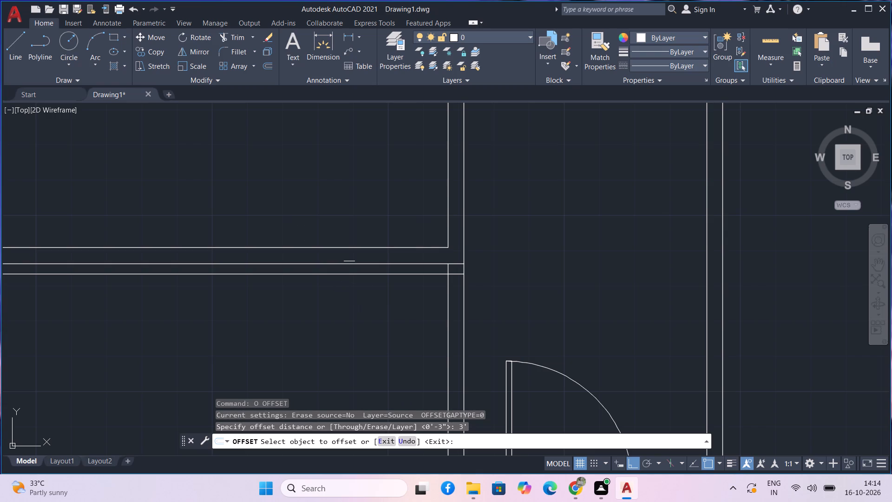
pyautogui.click(354, 278)
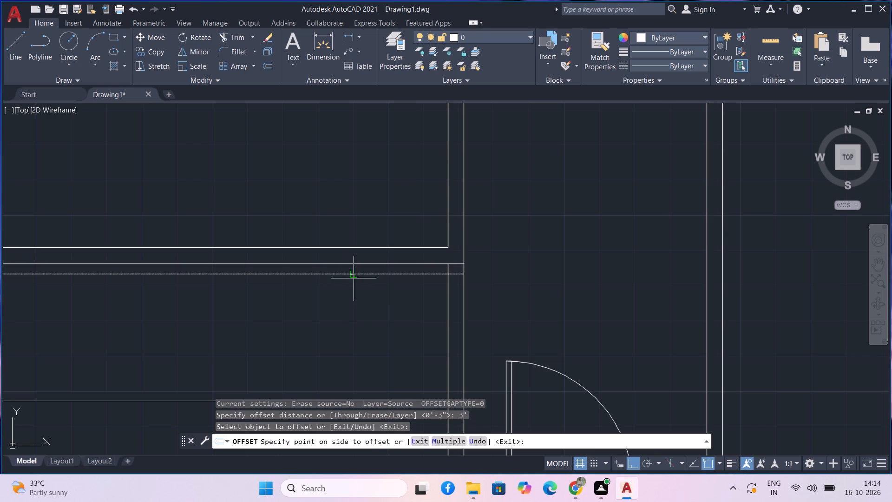
pyautogui.moveTo(349, 308); pyautogui.dragTo(415, 175, button='middle')
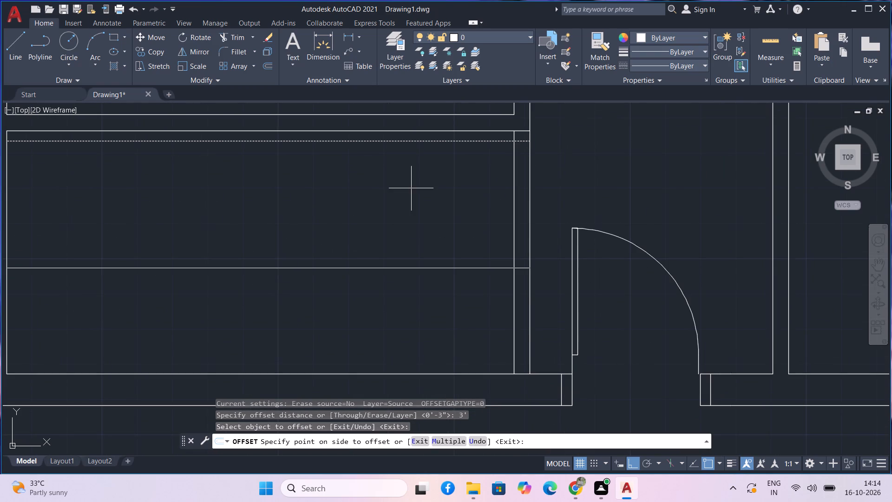
pyautogui.click(411, 188)
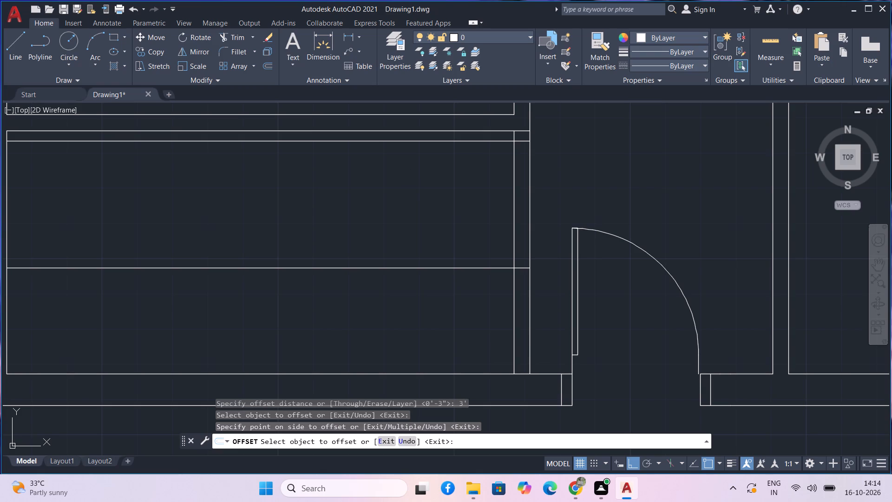
pyautogui.press('space')
# Trim both offset lines inside the southwest room and the east wall lines between them to cut the door opening.
pyautogui.write('tr')
pyautogui.press('space')
pyautogui.moveTo(425, 289); pyautogui.dragTo(437, 233)
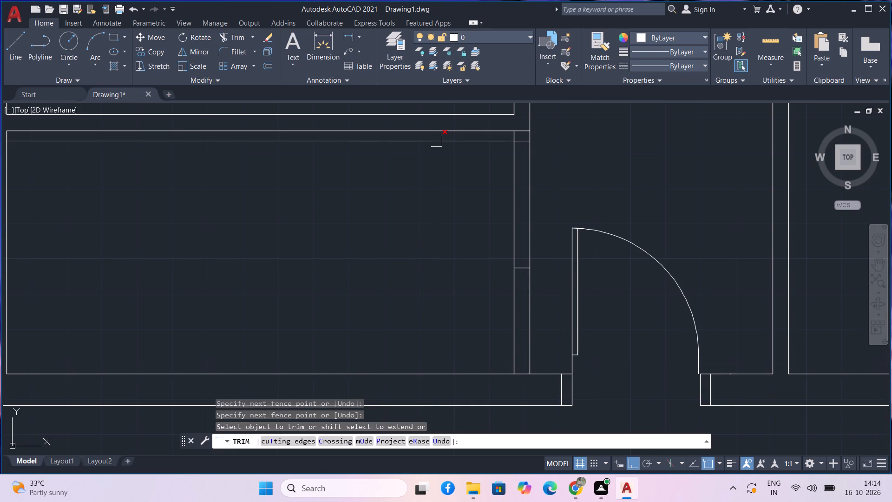
pyautogui.click(436, 141)
pyautogui.moveTo(451, 202); pyautogui.dragTo(557, 183)
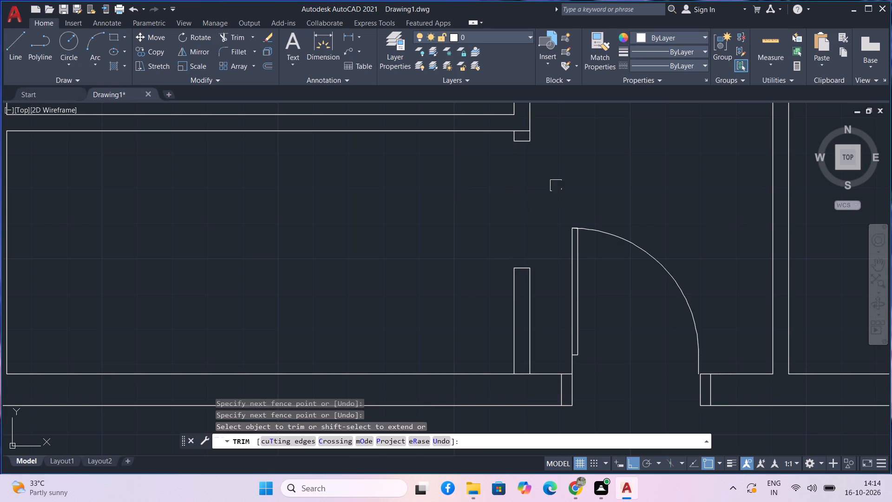
pyautogui.press('Escape')
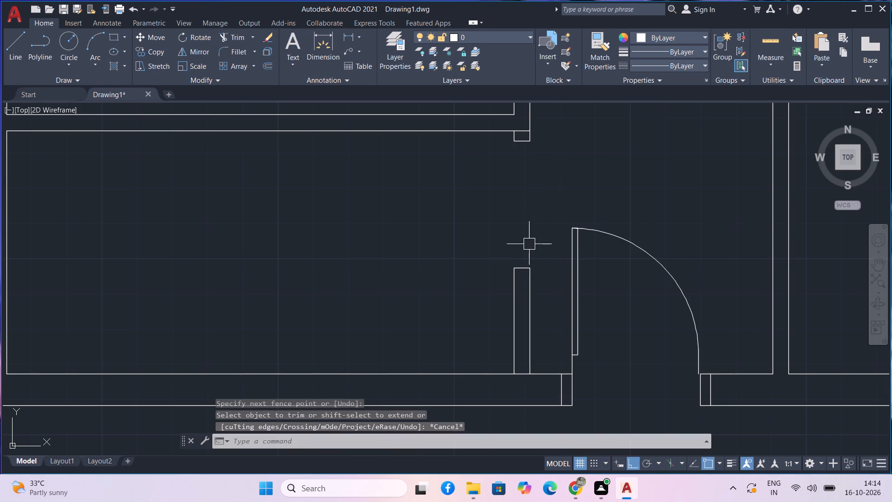
# Offset the end line of the wall stub south of the new opening 3" to the south.
pyautogui.write('o')
pyautogui.press('space')
pyautogui.write('3')
pyautogui.press('space')
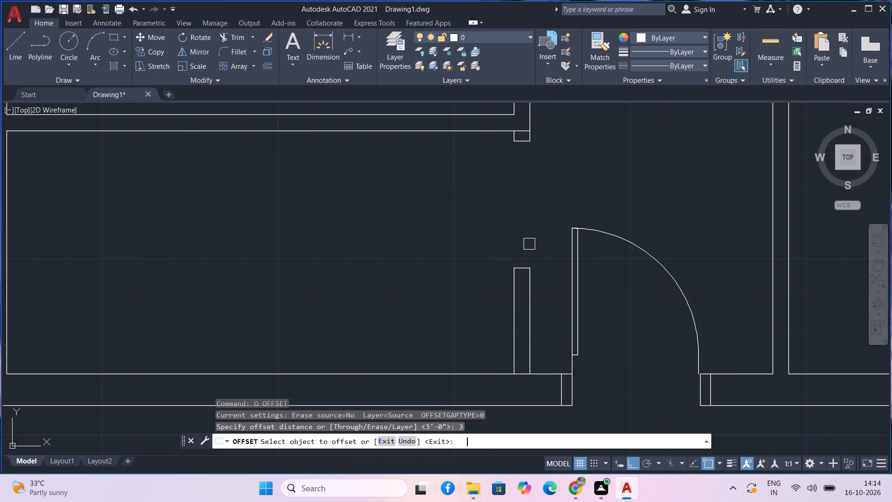
pyautogui.scroll(3, 526, 269)
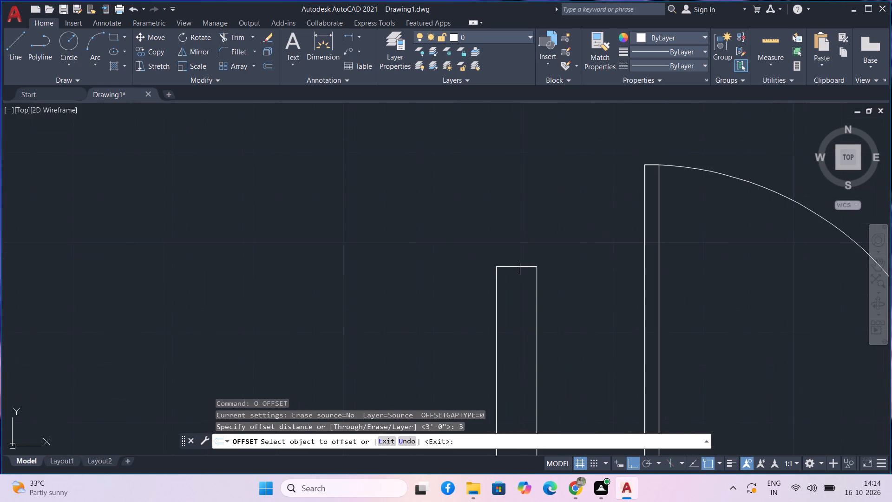
pyautogui.click(517, 270)
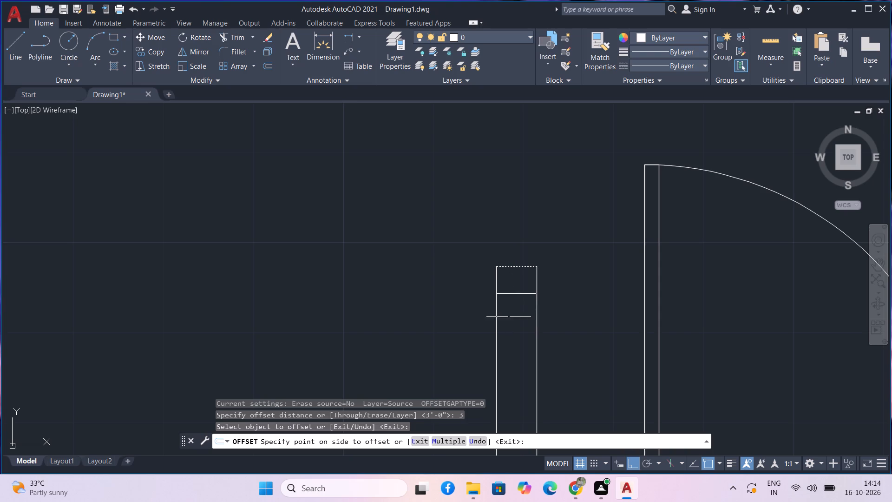
pyautogui.click(513, 329)
pyautogui.scroll(-3, 514, 328)
pyautogui.moveTo(531, 272); pyautogui.dragTo(490, 286, button='middle')
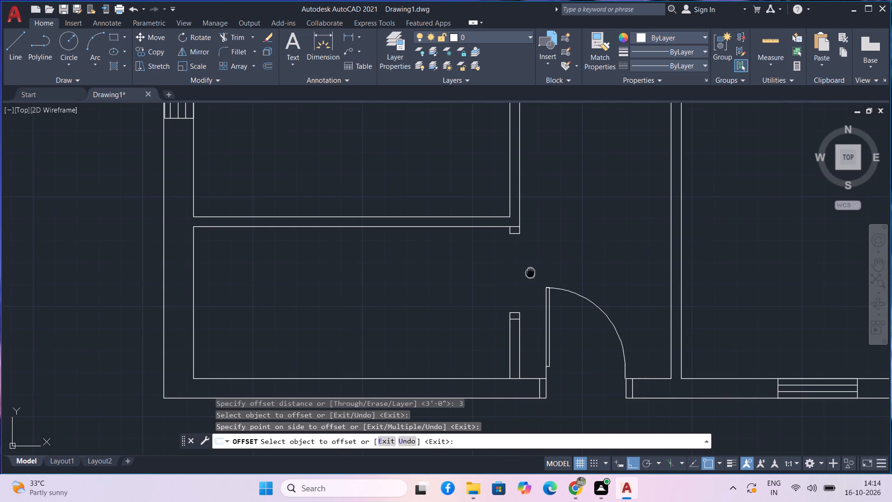
pyautogui.moveTo(490, 286); pyautogui.dragTo(460, 289, button='middle')
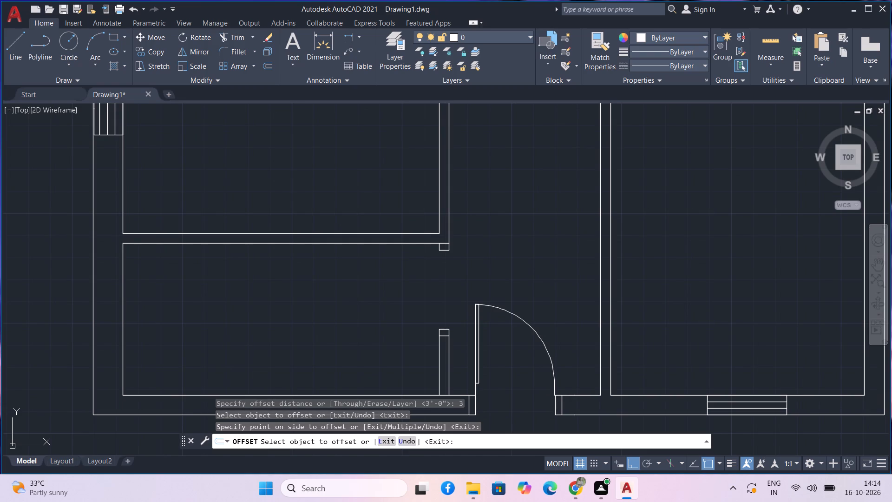
pyautogui.scroll(4, 453, 244)
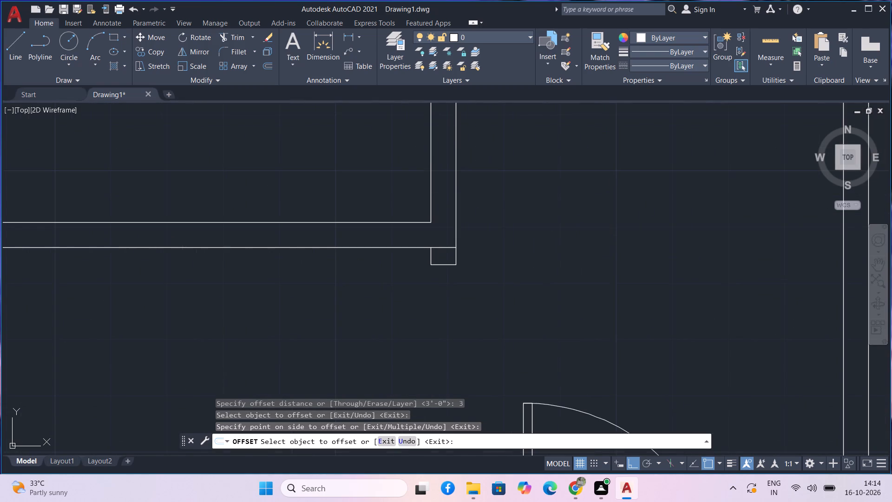
pyautogui.scroll(4, 431, 237)
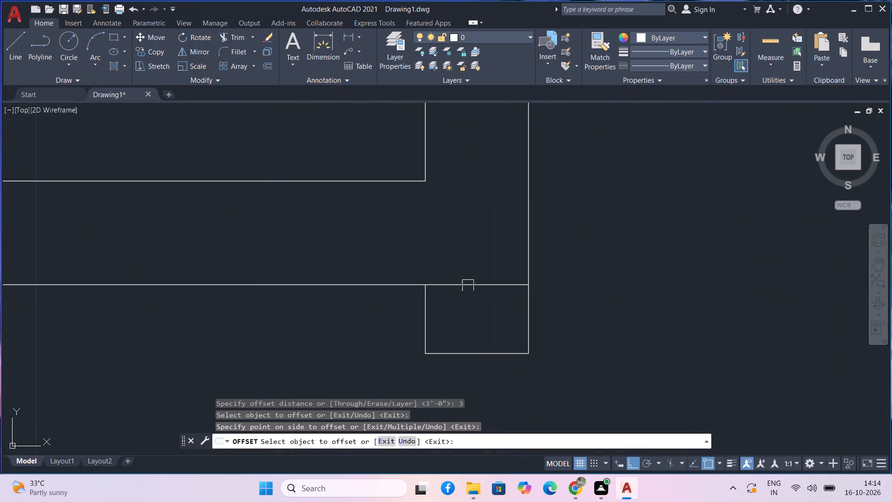
pyautogui.press('Escape')
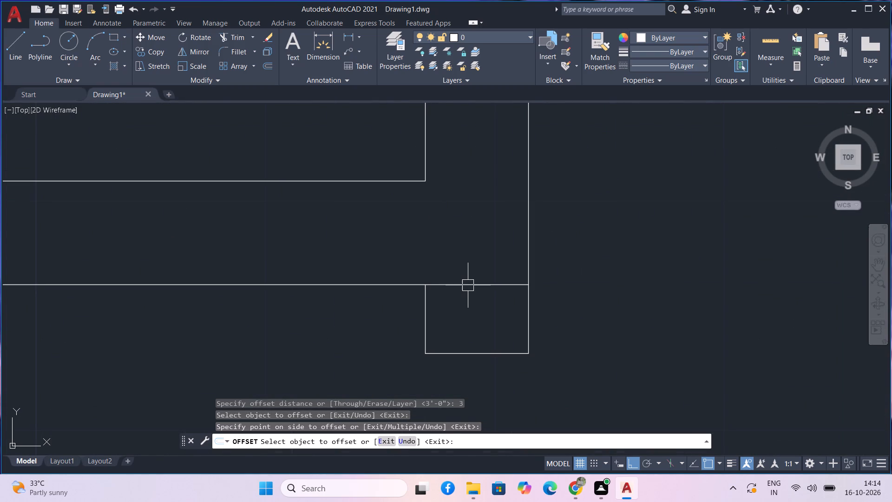
# Trim away the partition line segment crossing the east wall just north of the new door opening.
pyautogui.write('tr')
pyautogui.press('space')
pyautogui.click(468, 286)
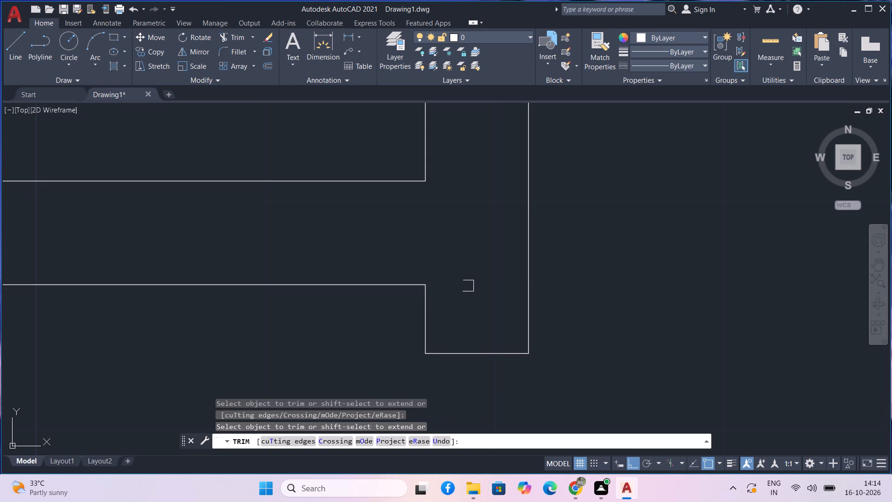
pyautogui.scroll(-5, 467, 295)
pyautogui.moveTo(512, 324); pyautogui.dragTo(489, 244, button='middle')
pyautogui.scroll(-1, 483, 235)
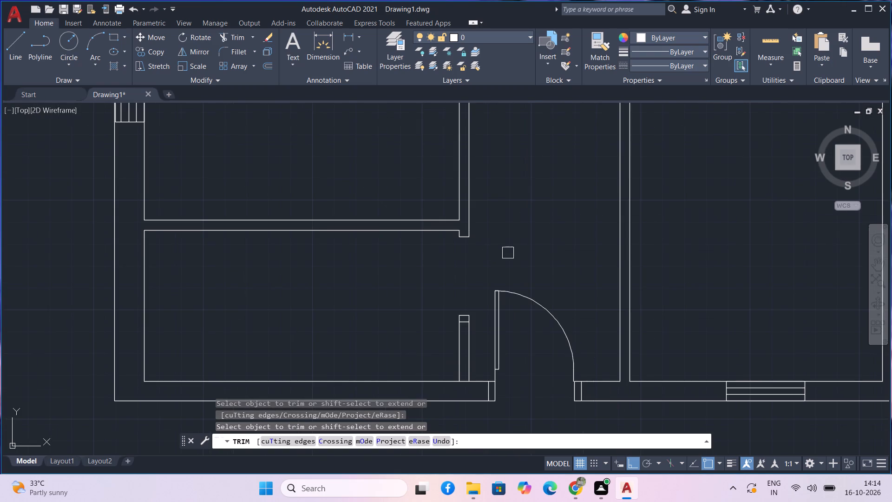
pyautogui.moveTo(508, 253); pyautogui.dragTo(479, 271, button='middle')
pyautogui.press('Escape')
# Rotate the spare door block outside the plan 90° counterclockwise about its southwest corner, with Ortho on.
pyautogui.scroll(-3, 508, 225)
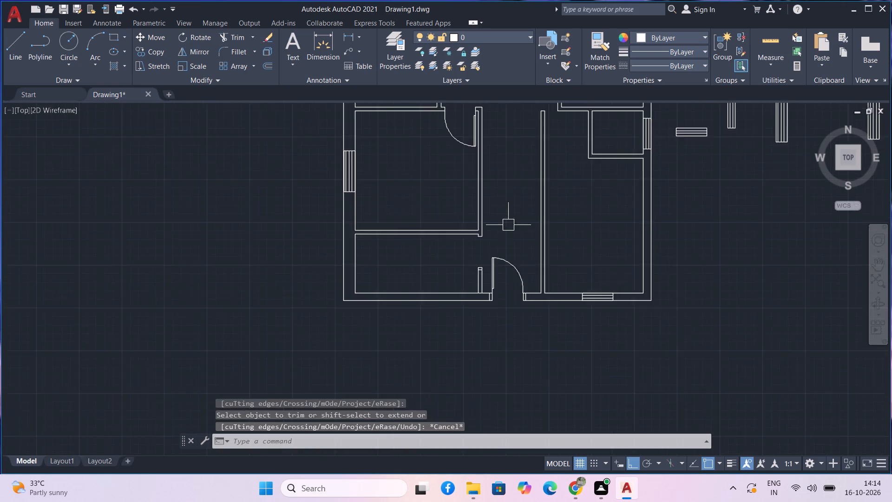
pyautogui.scroll(-3, 508, 225)
pyautogui.moveTo(425, 202); pyautogui.dragTo(405, 293, button='middle')
pyautogui.scroll(3, 429, 262)
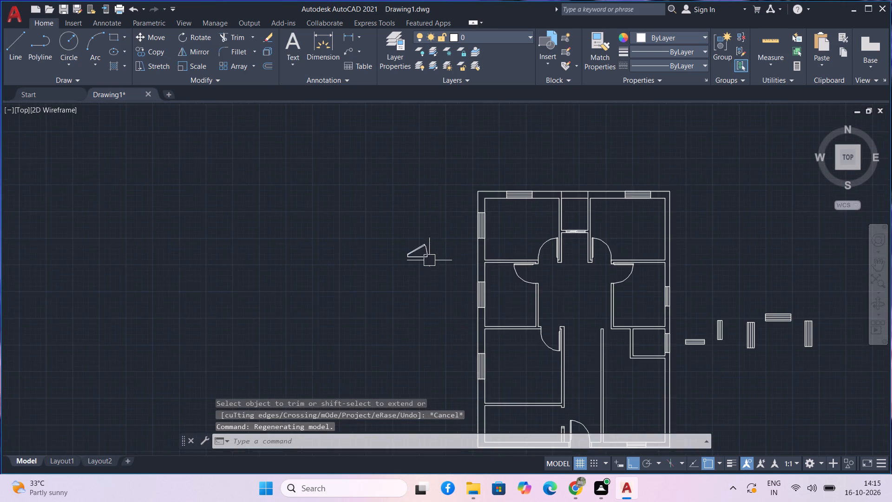
pyautogui.scroll(4, 425, 238)
pyautogui.moveTo(348, 286); pyautogui.dragTo(276, 251)
pyautogui.click(215, 237)
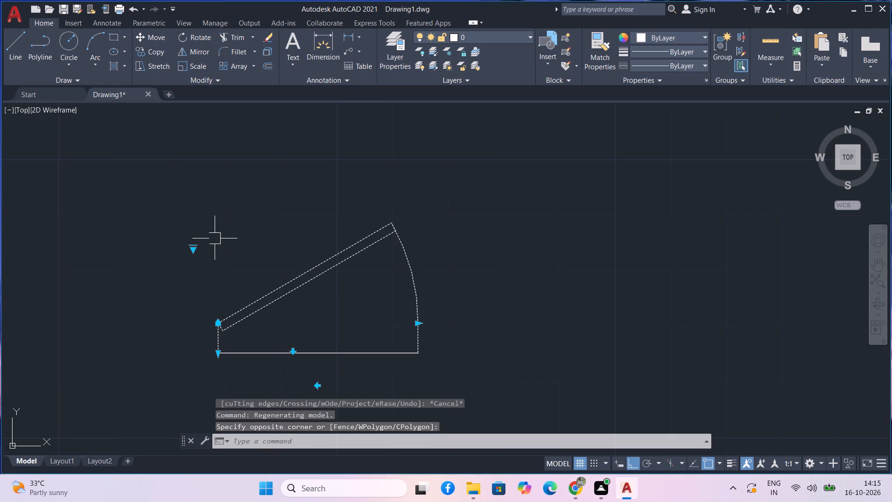
pyautogui.press('r')
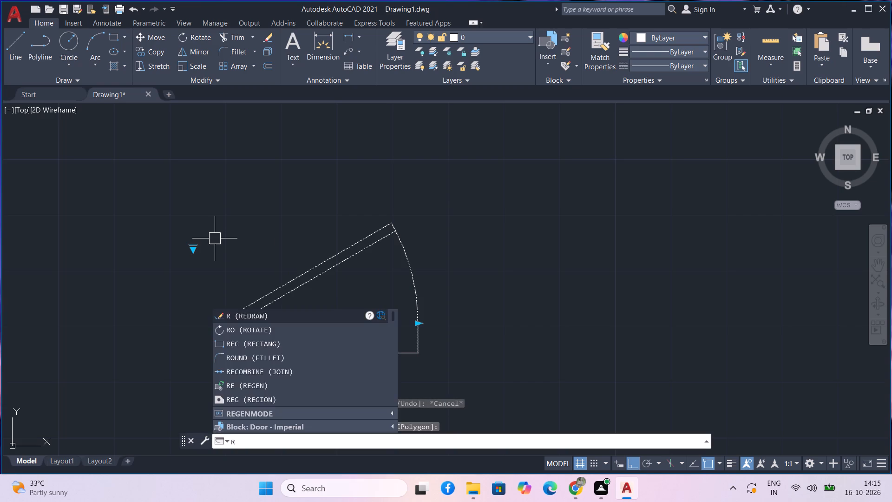
pyautogui.write('o')
pyautogui.press('space')
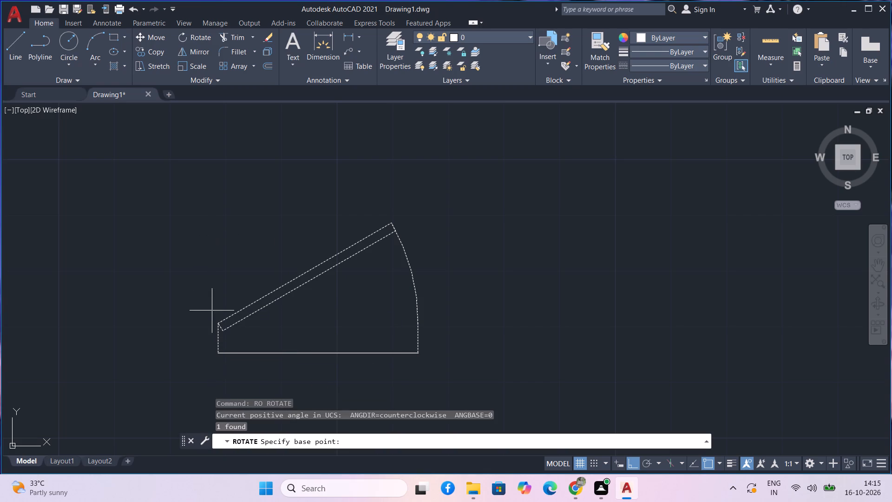
pyautogui.press('F8')
pyautogui.press('F8')
pyautogui.click(215, 354)
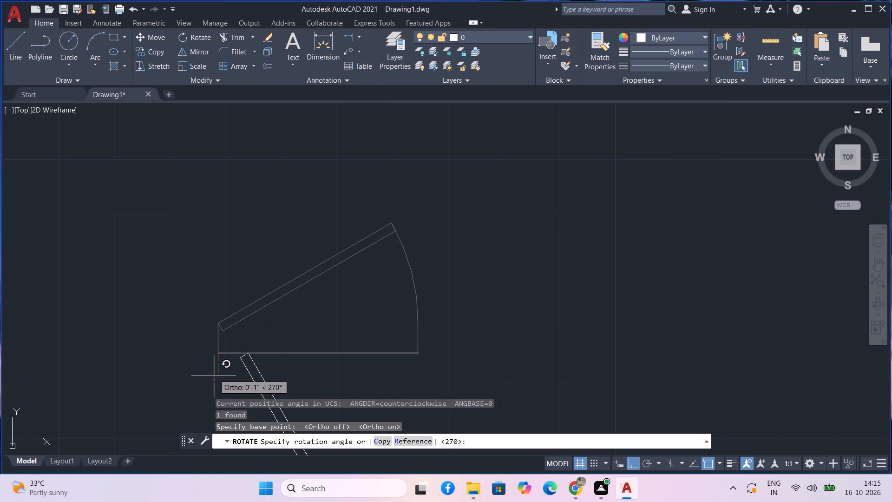
pyautogui.click(219, 295)
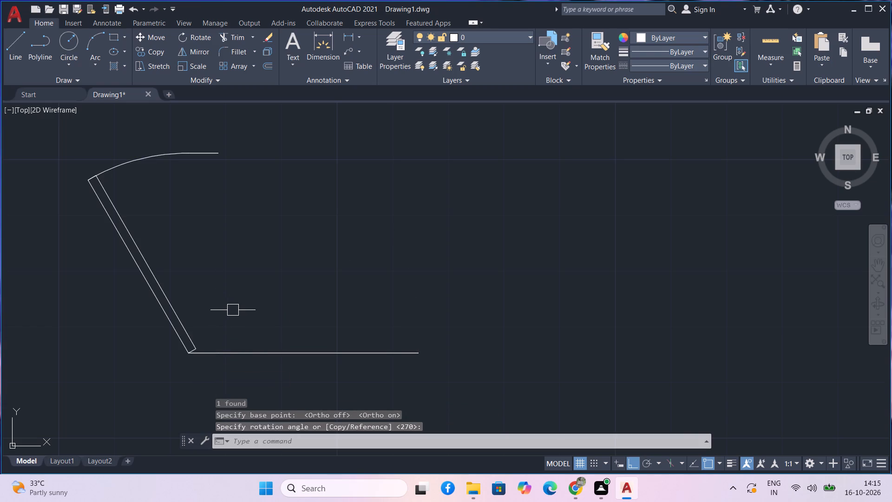
# Move the spare door block, Ortho off, by its southeast endpoint onto the northwest corner of the wall stub south of the southwest room's opening.
pyautogui.moveTo(240, 330); pyautogui.dragTo(237, 313)
pyautogui.click(139, 305)
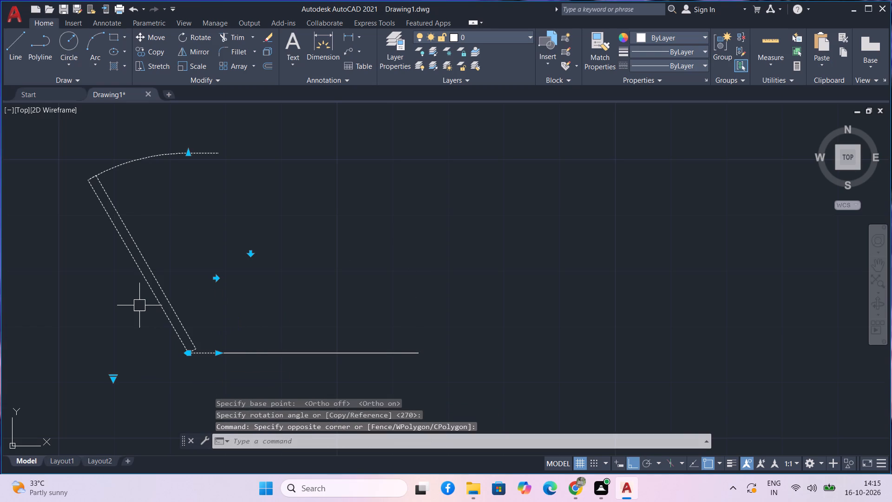
pyautogui.write('m')
pyautogui.press('space')
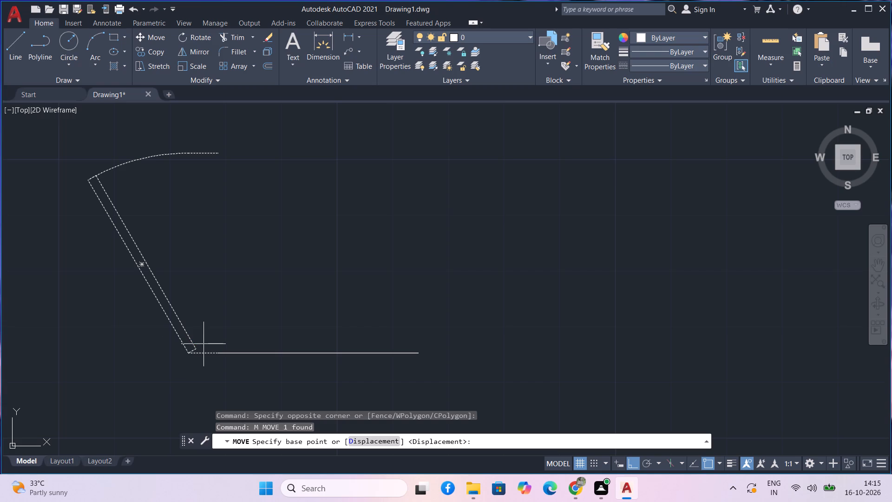
pyautogui.click(212, 353)
pyautogui.scroll(-3, 262, 302)
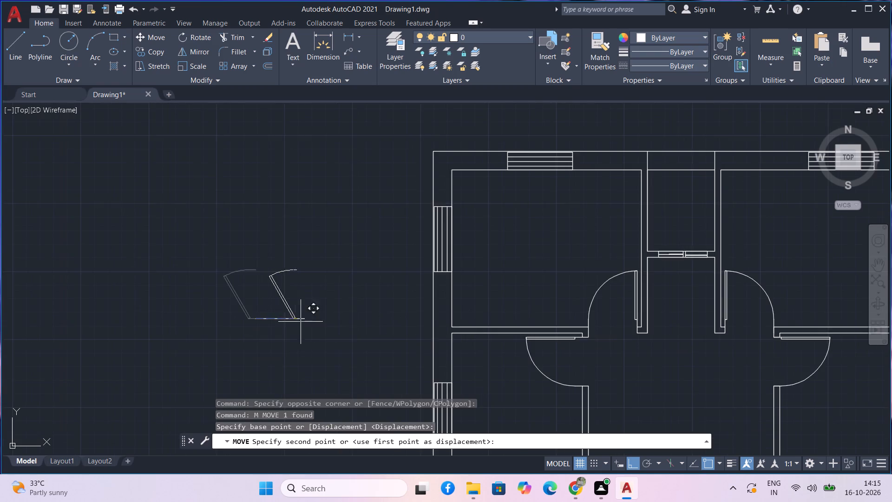
pyautogui.scroll(-1, 345, 339)
pyautogui.press('F8')
pyautogui.scroll(-2, 367, 337)
pyautogui.moveTo(367, 337); pyautogui.dragTo(308, 164, button='middle')
pyautogui.scroll(3, 344, 251)
pyautogui.scroll(2, 369, 298)
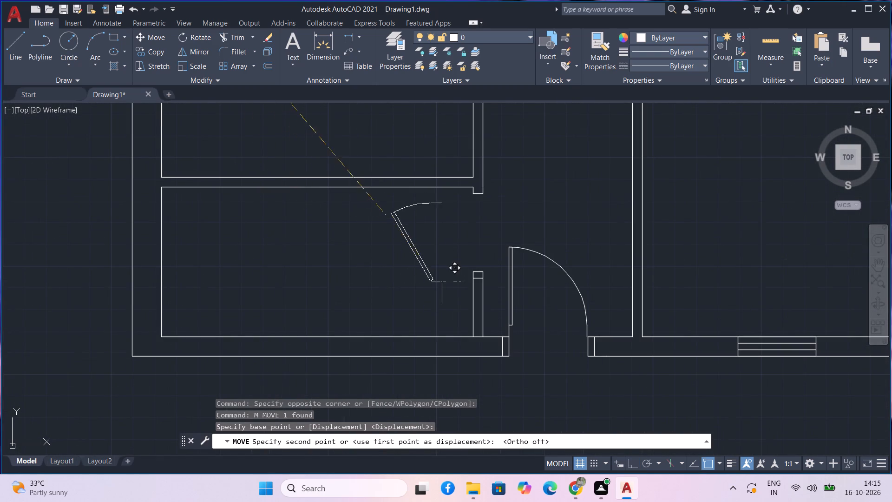
pyautogui.scroll(3, 468, 280)
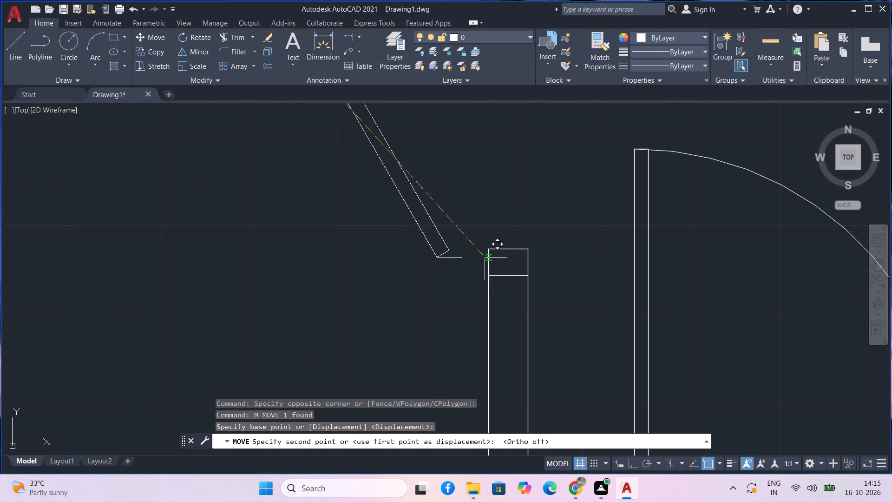
pyautogui.scroll(3, 483, 253)
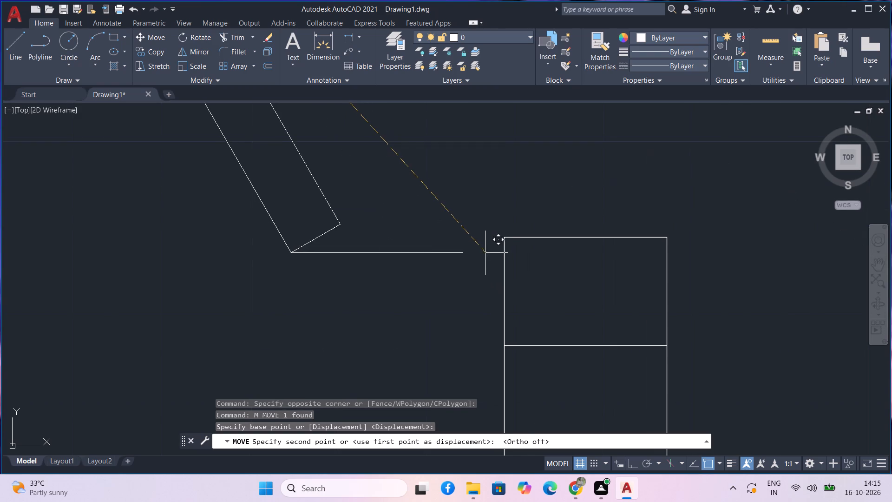
pyautogui.click(503, 239)
# Flip the placed door vertically so that it hinges on the north side of the southwest room's opening.
pyautogui.scroll(-4, 501, 240)
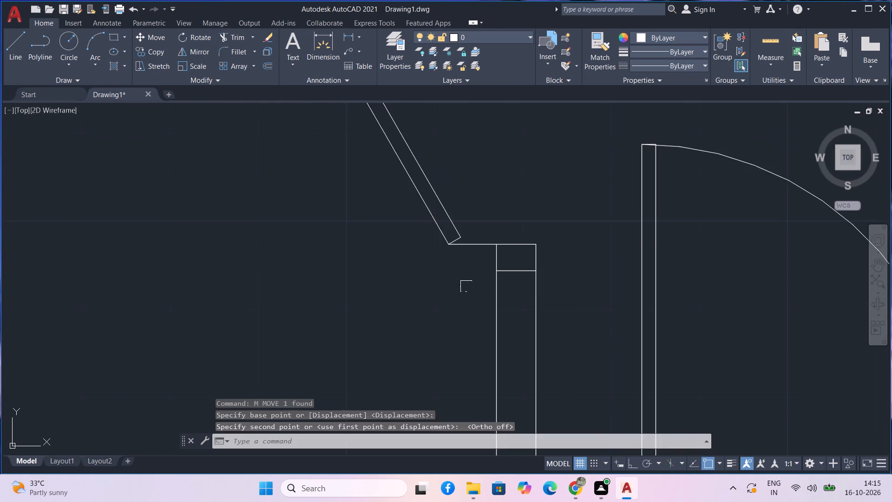
pyautogui.scroll(-3, 453, 294)
pyautogui.click(435, 255)
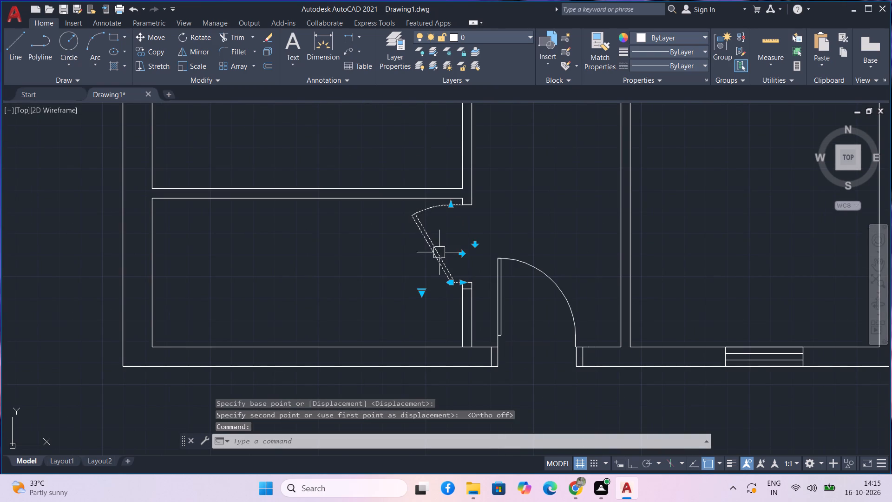
pyautogui.click(475, 242)
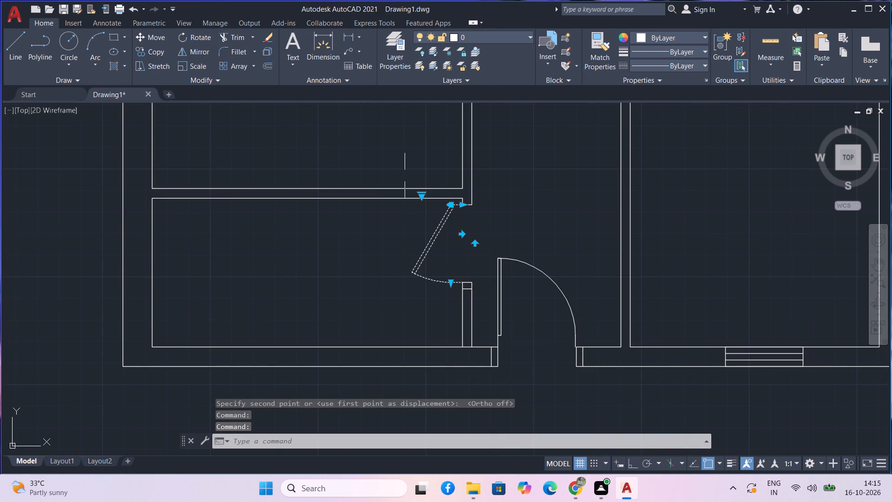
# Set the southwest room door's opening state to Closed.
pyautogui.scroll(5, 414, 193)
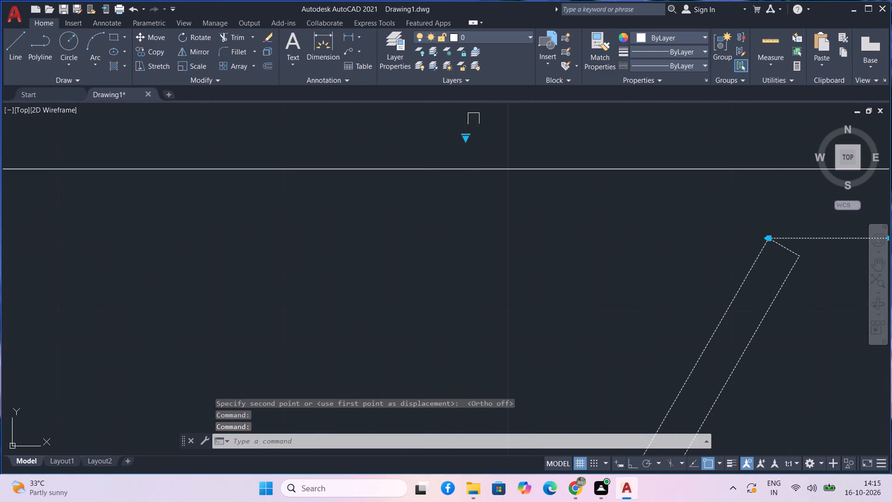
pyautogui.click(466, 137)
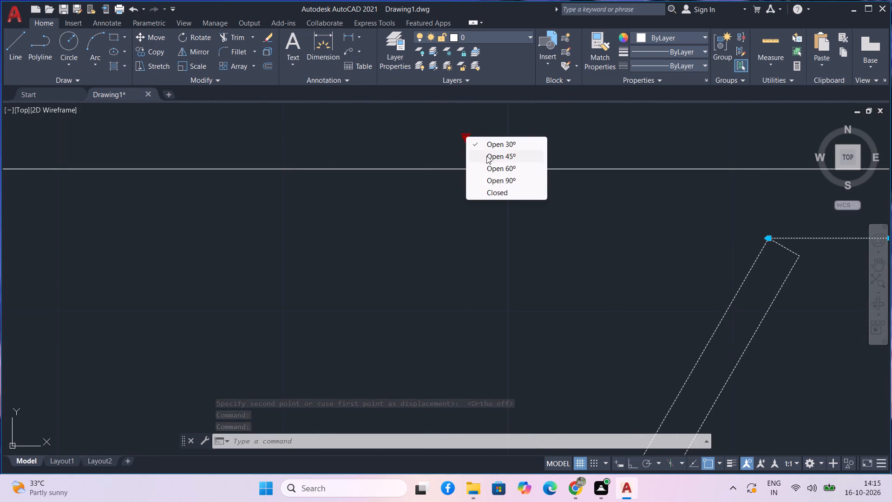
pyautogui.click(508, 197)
# Set the southwest room door's opening state to Open 90º.
pyautogui.scroll(-4, 497, 236)
pyautogui.scroll(-2, 501, 295)
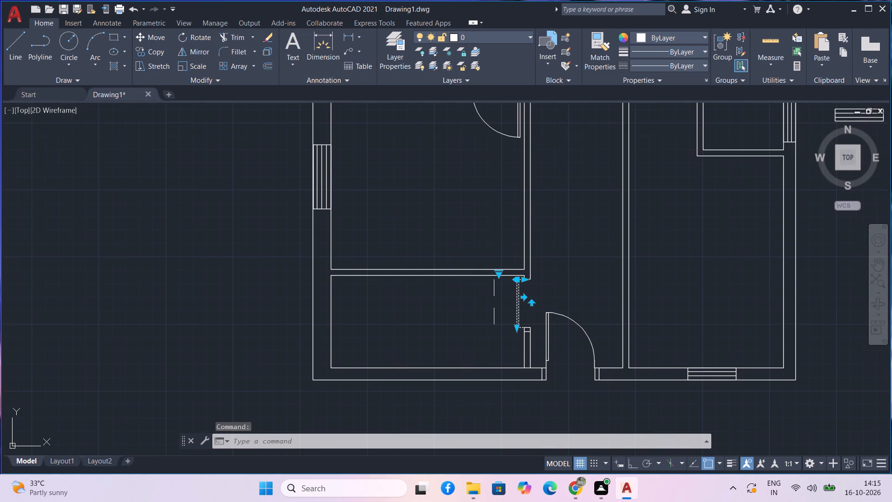
pyautogui.scroll(3, 505, 251)
pyautogui.scroll(3, 494, 301)
pyautogui.moveTo(494, 307); pyautogui.dragTo(490, 229, button='middle')
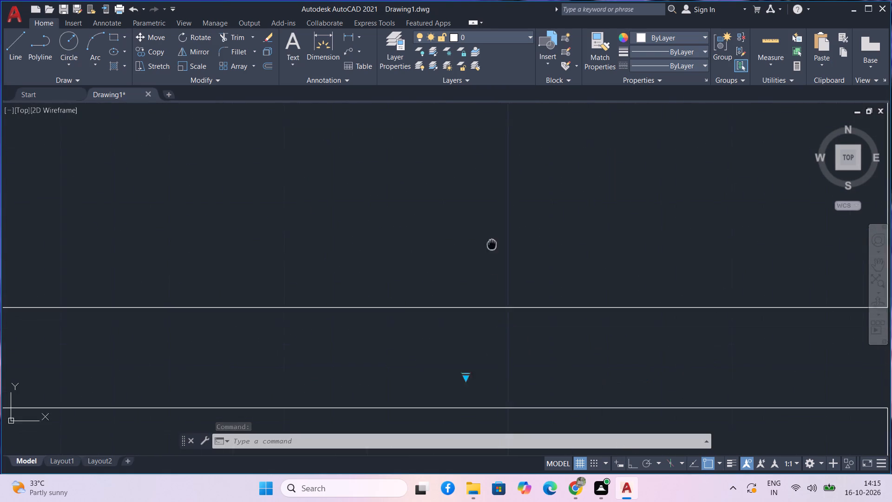
pyautogui.moveTo(490, 229); pyautogui.dragTo(486, 156, button='middle')
pyautogui.scroll(3, 473, 245)
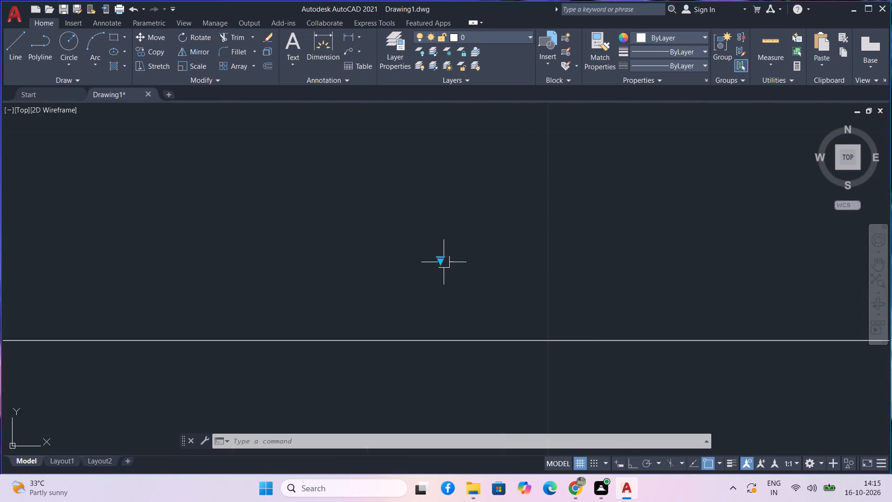
pyautogui.click(441, 262)
pyautogui.click(489, 304)
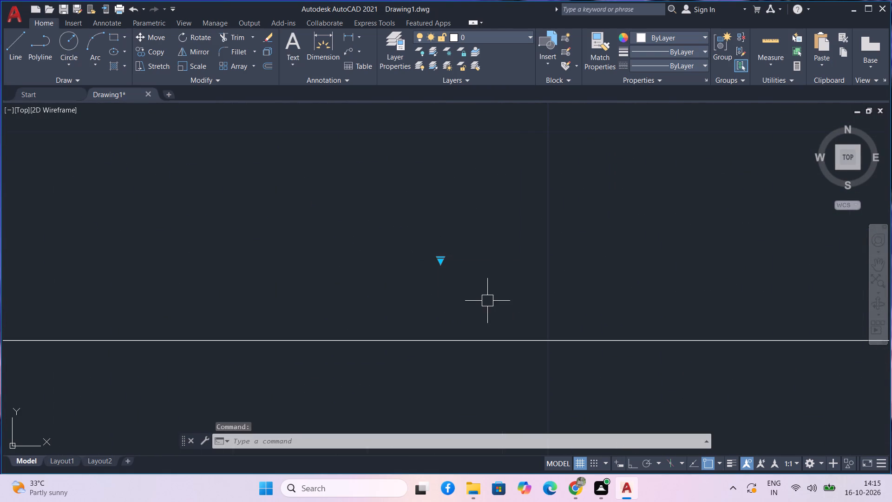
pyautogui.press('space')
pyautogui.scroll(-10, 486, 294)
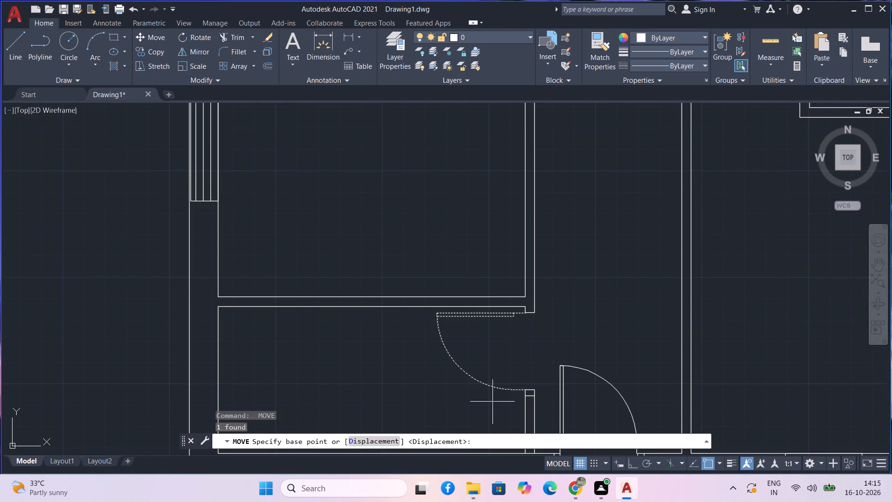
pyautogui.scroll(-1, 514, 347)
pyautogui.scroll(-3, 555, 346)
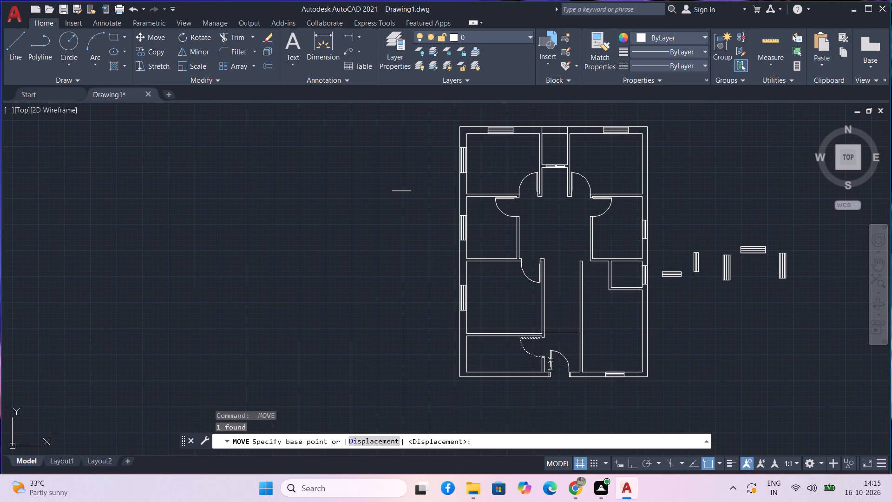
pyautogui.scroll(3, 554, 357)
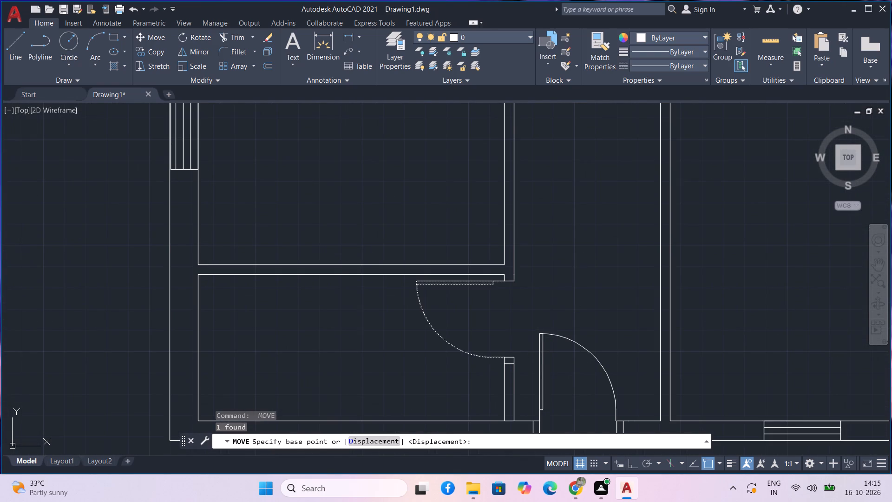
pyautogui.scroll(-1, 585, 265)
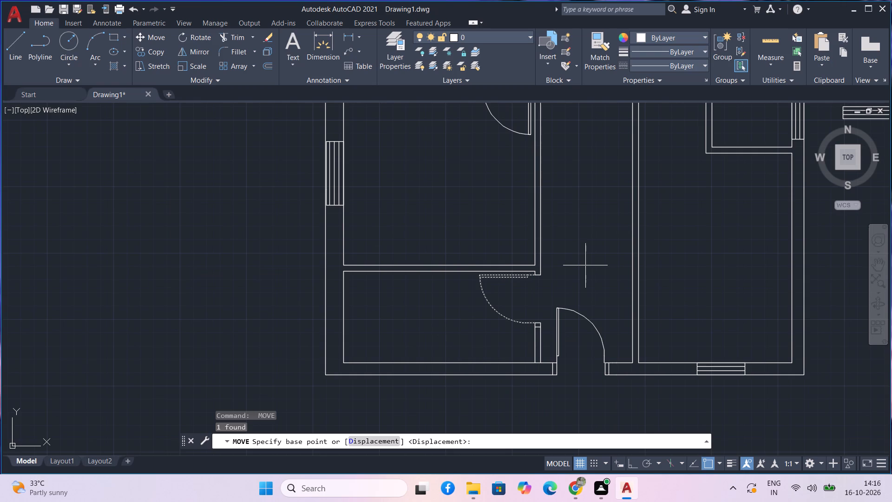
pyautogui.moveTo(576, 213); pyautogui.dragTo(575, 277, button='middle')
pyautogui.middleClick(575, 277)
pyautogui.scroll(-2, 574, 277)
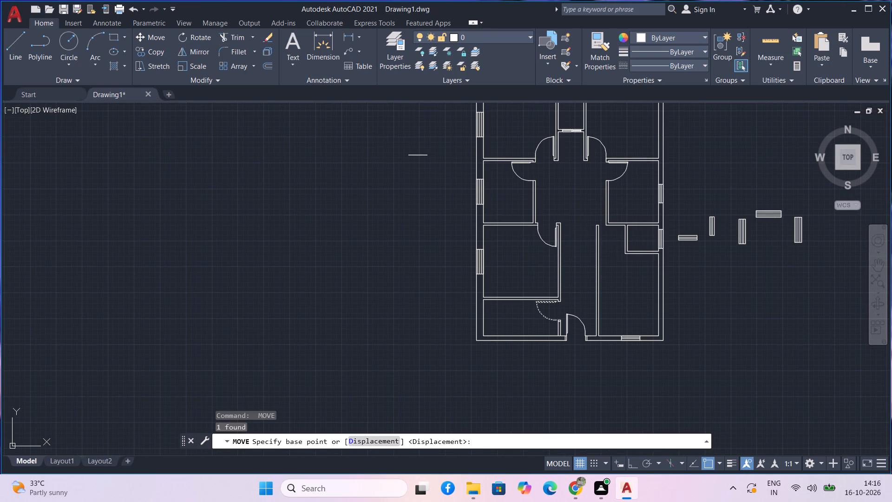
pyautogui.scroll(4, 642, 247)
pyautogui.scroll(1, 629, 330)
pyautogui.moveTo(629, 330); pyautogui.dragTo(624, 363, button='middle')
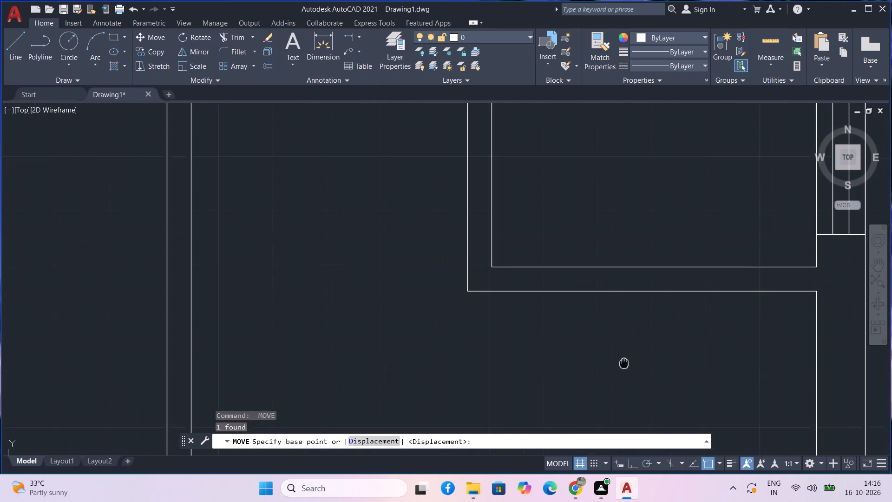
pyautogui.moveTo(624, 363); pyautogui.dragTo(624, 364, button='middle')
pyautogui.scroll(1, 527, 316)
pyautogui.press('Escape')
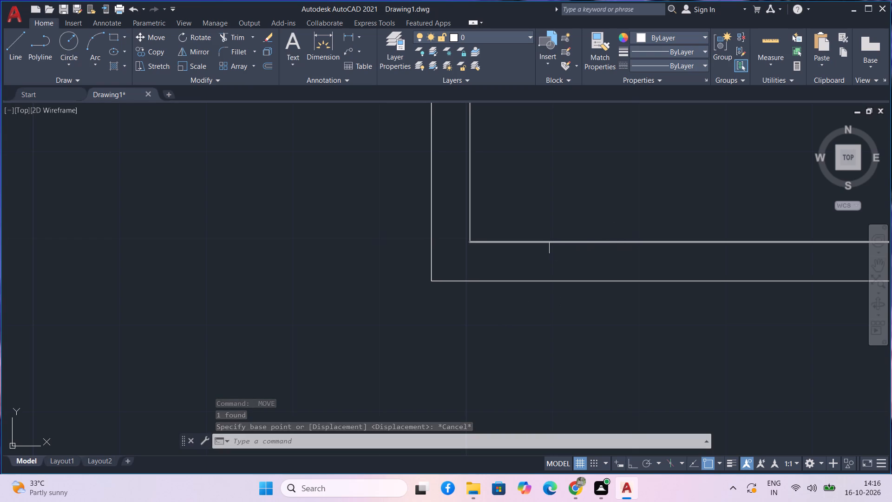
# Draw a vertical line, Ortho on, from the small east room's inner southwest corner south across its south wall to the outer wall line.
pyautogui.scroll(3, 463, 238)
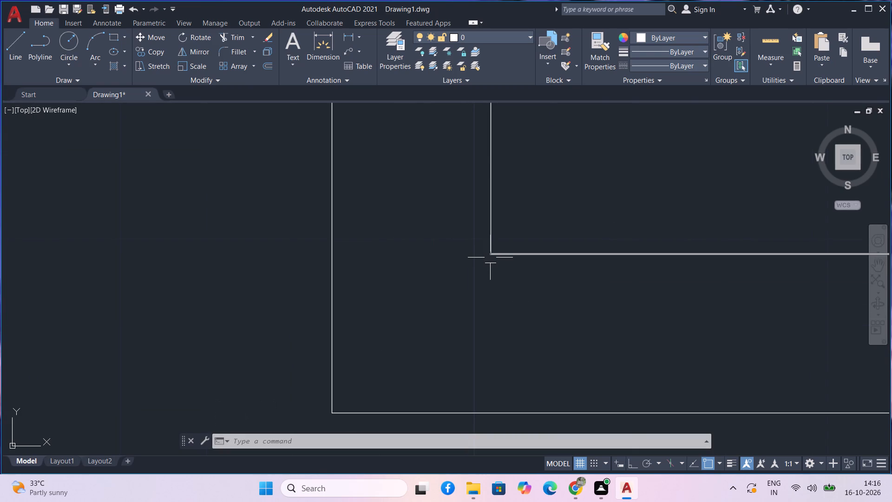
pyautogui.press('space')
pyautogui.press('space')
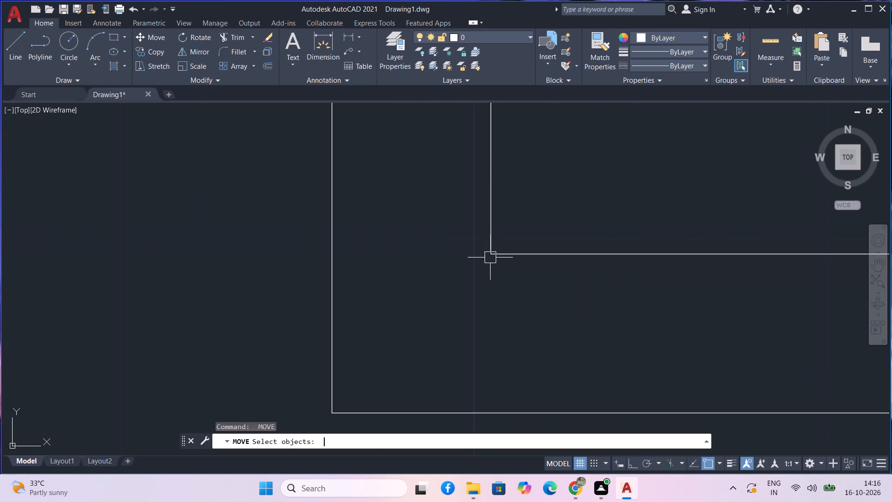
pyautogui.write('l')
pyautogui.press('space')
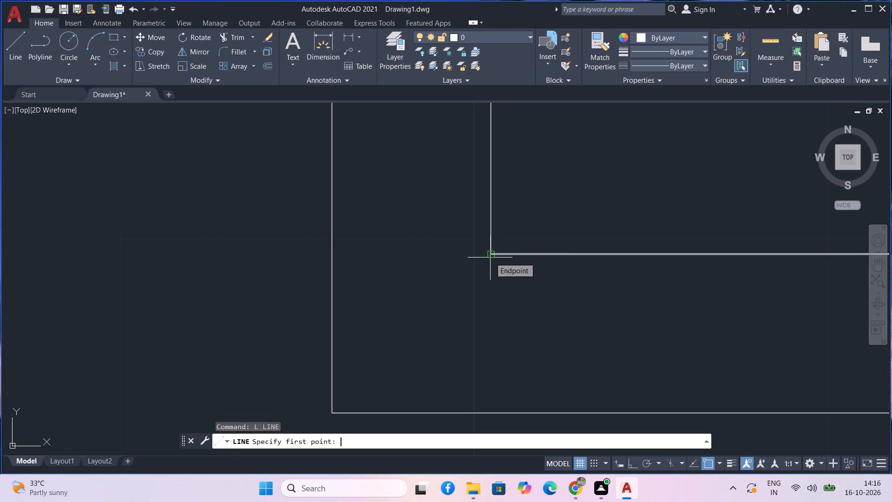
pyautogui.scroll(3, 484, 258)
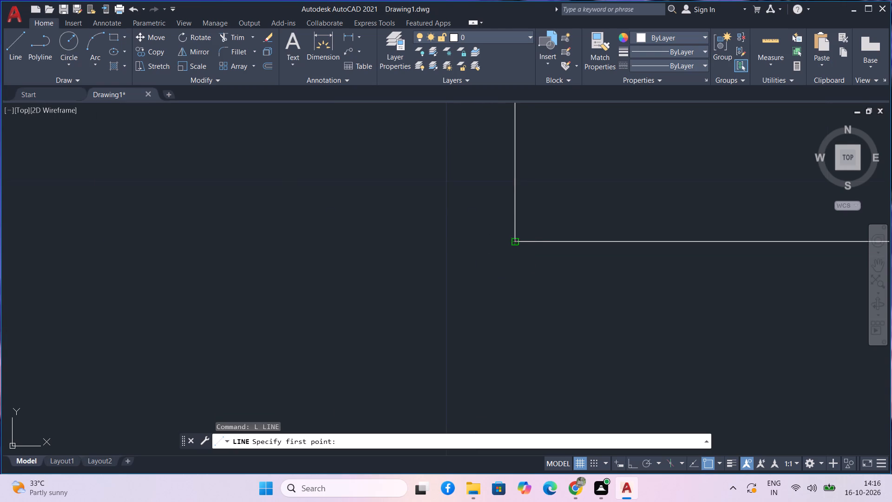
pyautogui.click(517, 243)
pyautogui.scroll(-3, 516, 254)
pyautogui.moveTo(523, 310); pyautogui.dragTo(507, 226, button='middle')
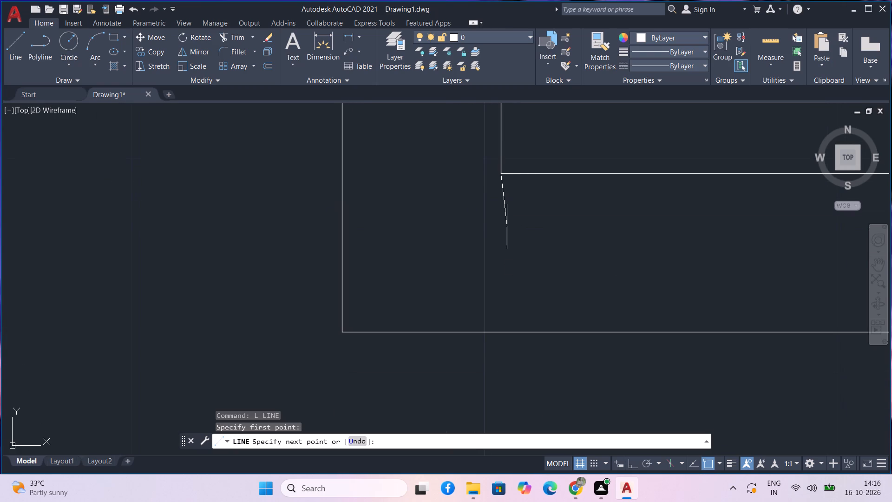
pyautogui.press('F8')
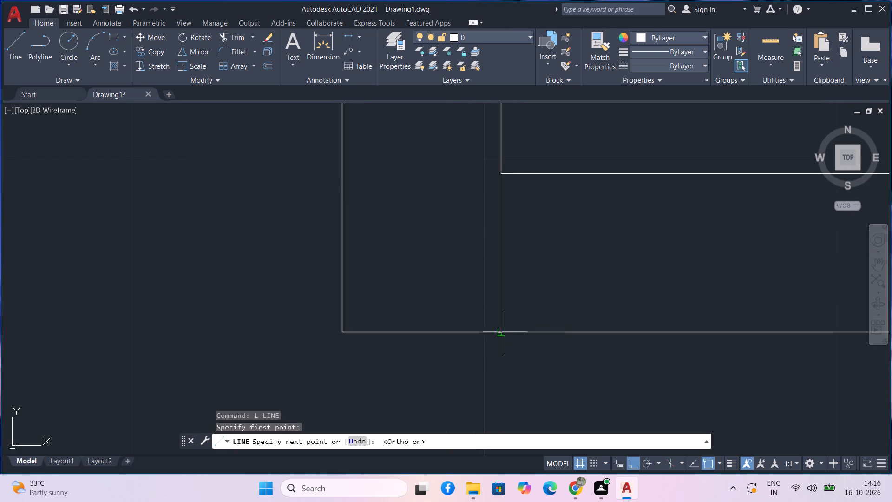
pyautogui.click(504, 334)
pyautogui.press('space')
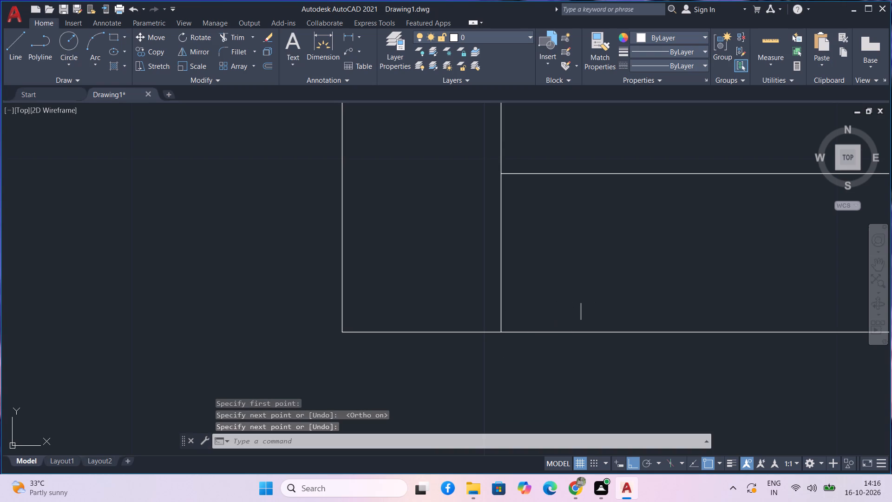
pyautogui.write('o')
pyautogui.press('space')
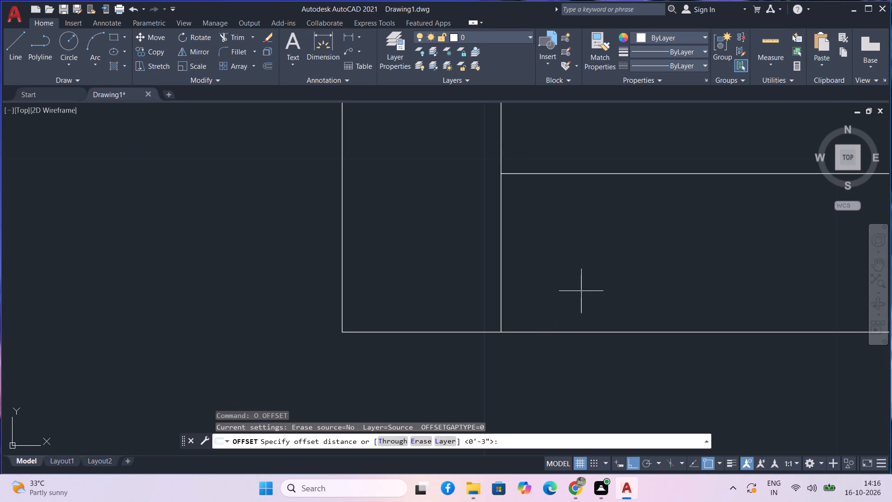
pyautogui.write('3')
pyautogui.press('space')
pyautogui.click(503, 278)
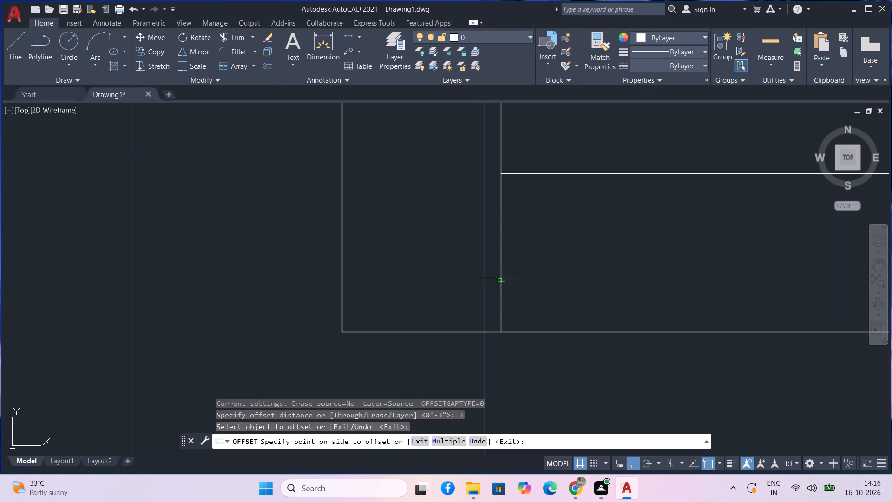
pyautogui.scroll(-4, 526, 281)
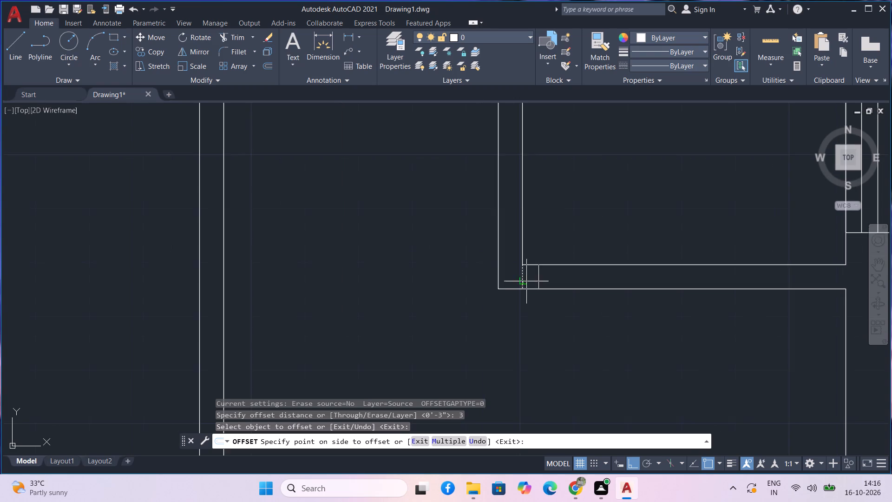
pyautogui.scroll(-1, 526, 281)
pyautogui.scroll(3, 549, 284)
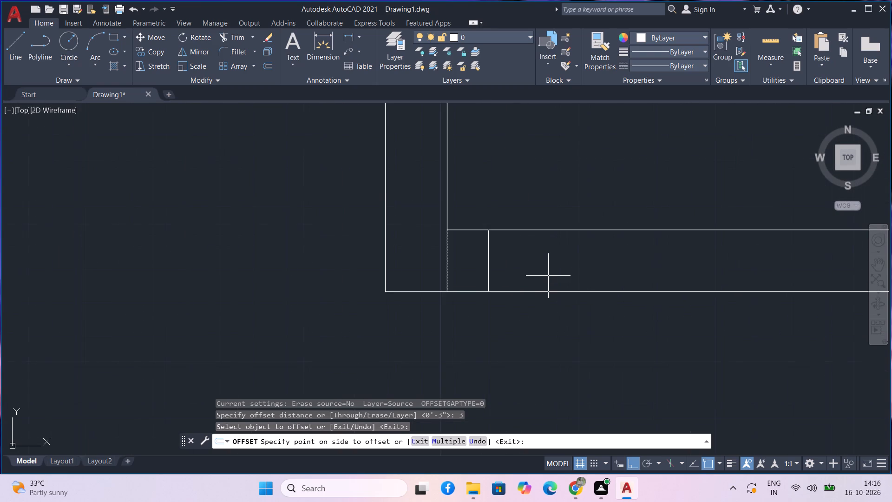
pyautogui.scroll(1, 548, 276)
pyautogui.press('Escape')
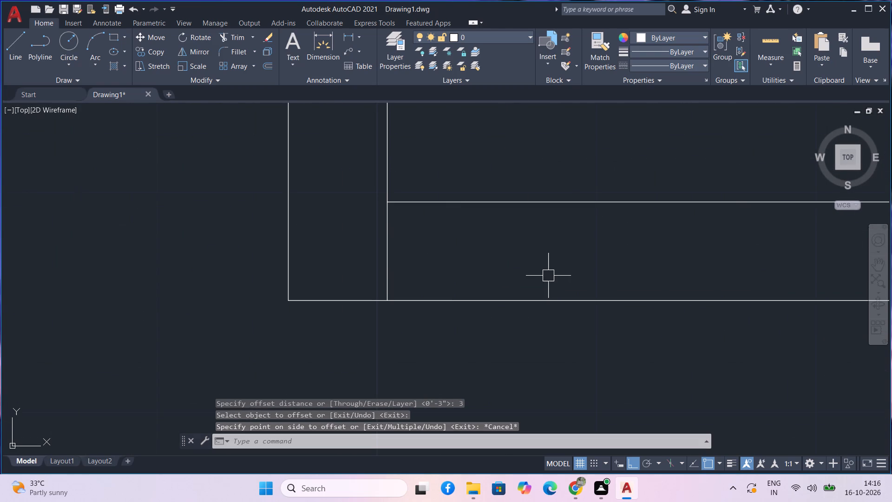
# Offset the short vertical line at the small east room's southwest corner 3" to the east.
pyautogui.write('o')
pyautogui.press('space')
pyautogui.write('3')
pyautogui.press('space')
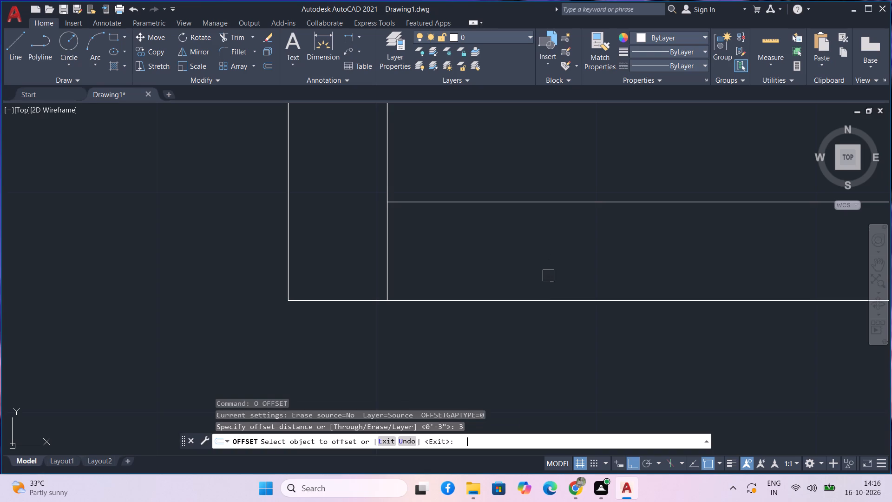
pyautogui.click(387, 244)
pyautogui.click(455, 264)
pyautogui.press('space')
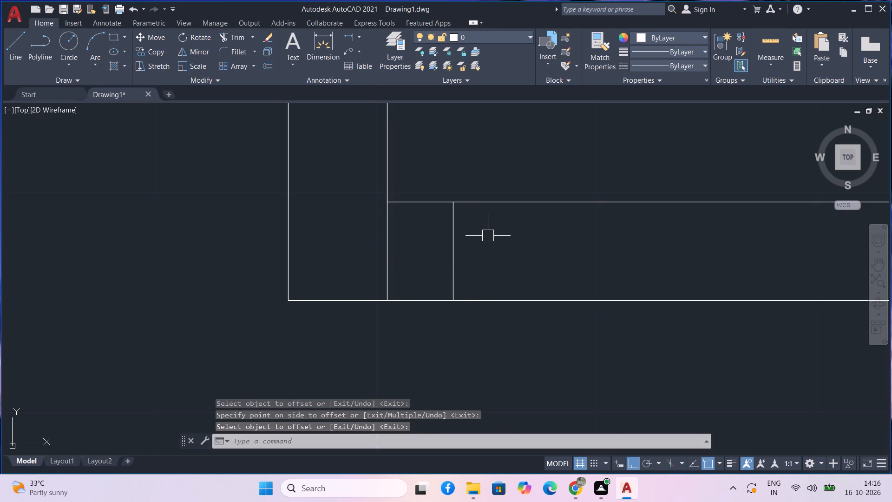
# Offset the new jamb line 3' to the east to mark the door opening in the small east room's south wall.
pyautogui.write('o')
pyautogui.press('space')
pyautogui.press('3')
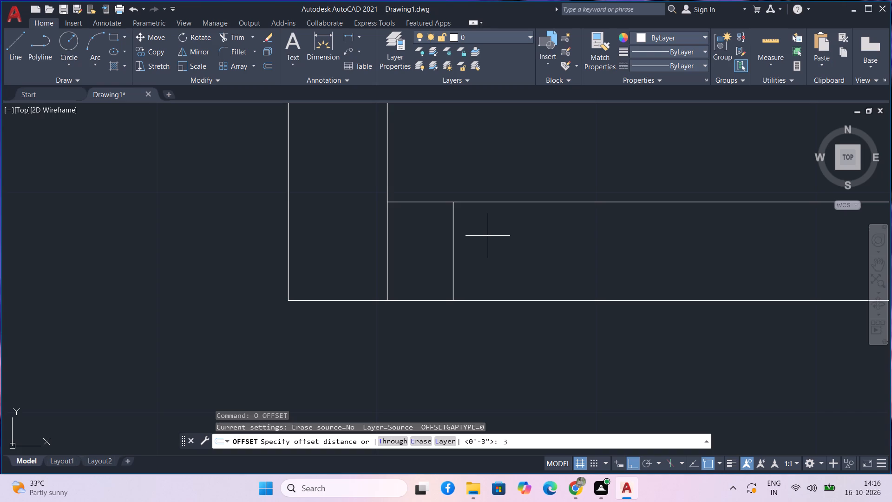
pyautogui.press("'")
pyautogui.press('Return')
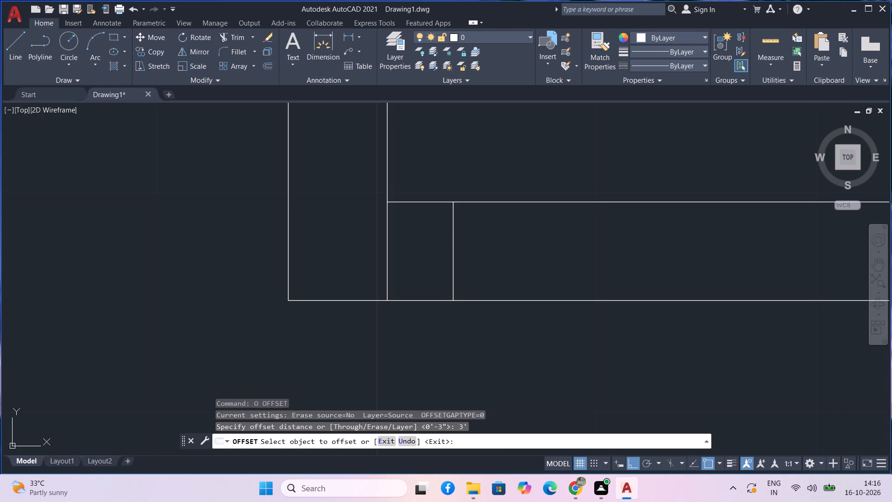
pyautogui.click(453, 244)
pyautogui.scroll(-3, 551, 251)
pyautogui.moveTo(551, 251); pyautogui.dragTo(471, 259, button='middle')
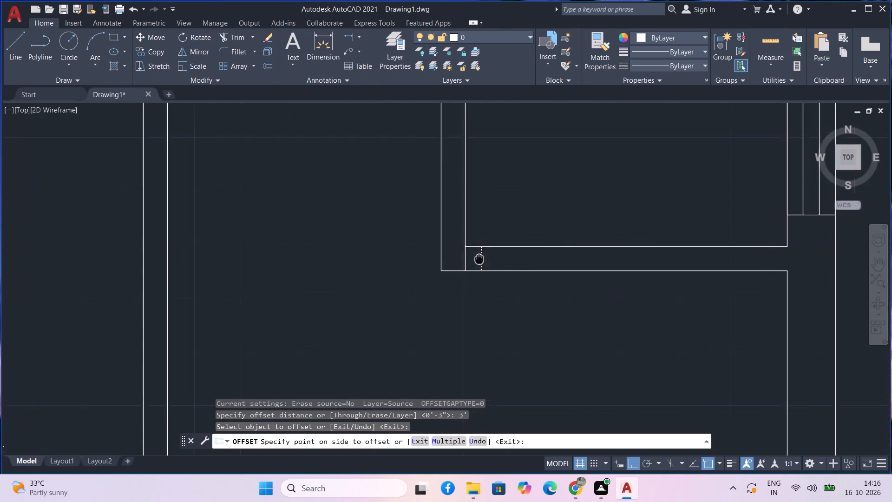
pyautogui.moveTo(471, 259); pyautogui.dragTo(324, 259, button='middle')
pyautogui.click(424, 263)
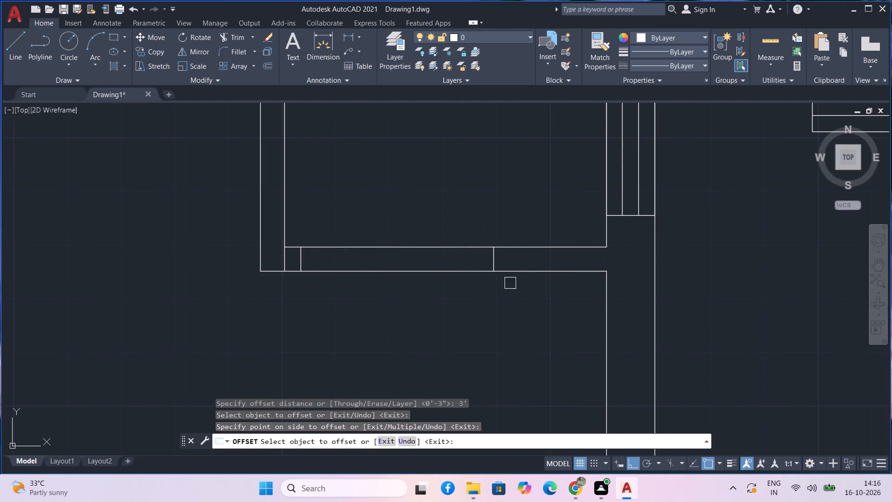
pyautogui.scroll(1, 518, 272)
pyautogui.press('Escape')
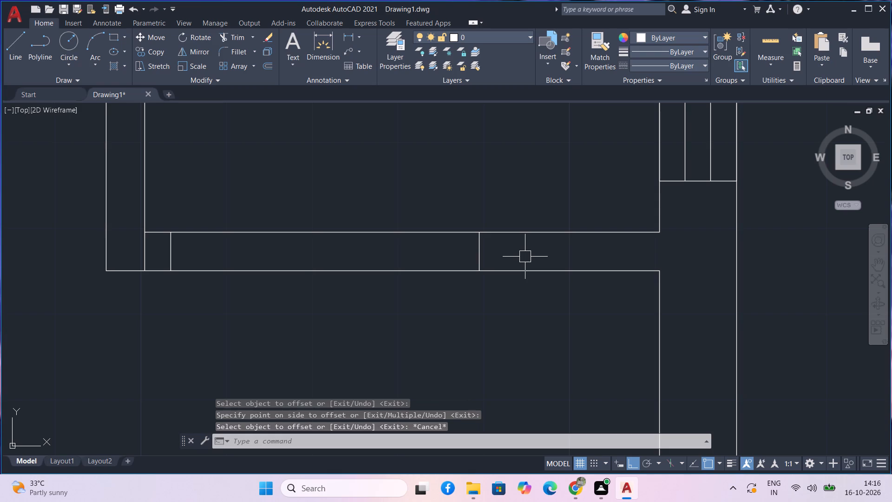
# Offset the opening's east jamb line 3" further east within the small room's south wall.
pyautogui.write('o')
pyautogui.press('space')
pyautogui.write('3')
pyautogui.press('space')
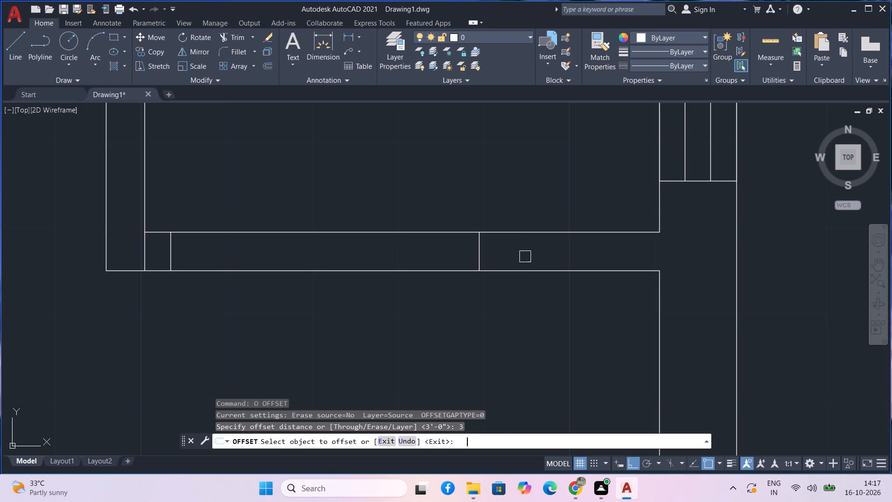
pyautogui.scroll(2, 525, 257)
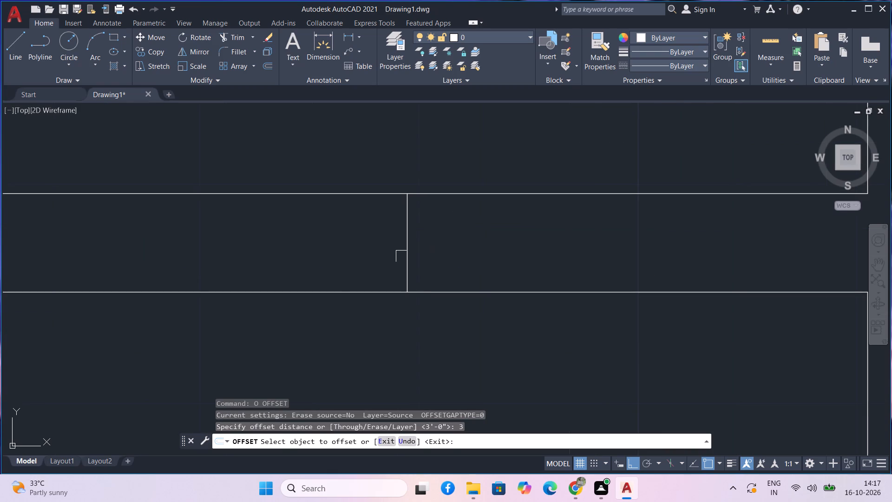
pyautogui.click(406, 256)
pyautogui.click(449, 256)
pyautogui.press('Escape')
pyautogui.scroll(-2, 423, 212)
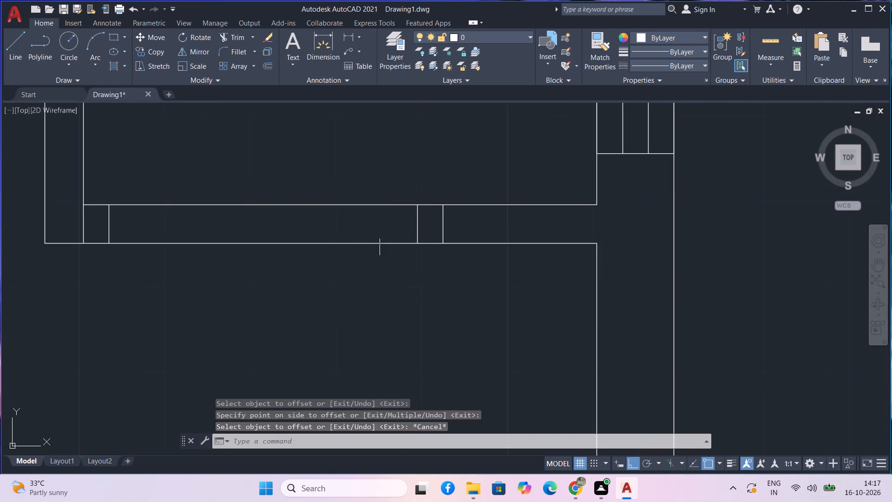
# Trim both south wall lines between the 3' opening's jambs and the leftover vertical line at the small east room's southwest corner.
pyautogui.write('tr')
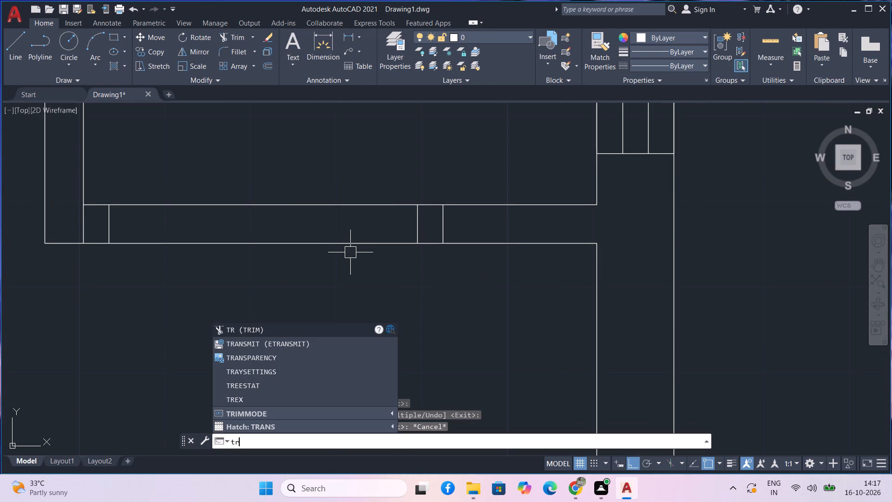
pyautogui.press('space')
pyautogui.moveTo(346, 269); pyautogui.dragTo(326, 156)
pyautogui.scroll(-2, 323, 178)
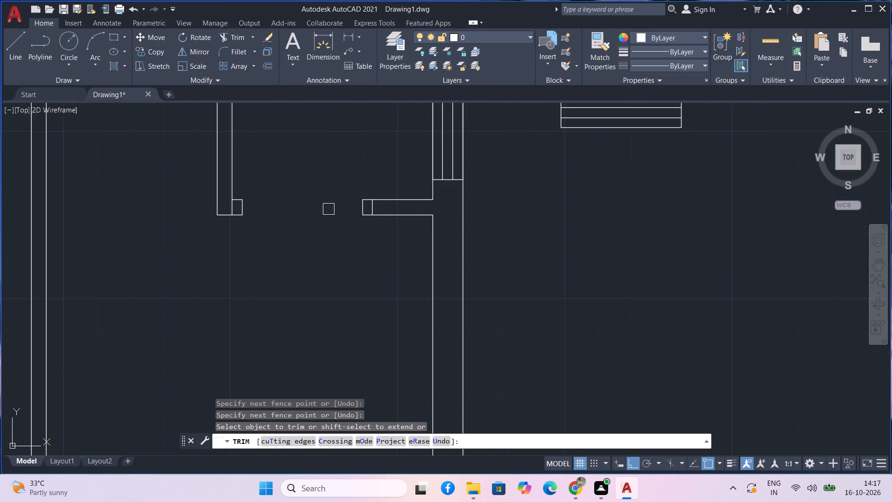
pyautogui.scroll(3, 240, 209)
pyautogui.click(203, 209)
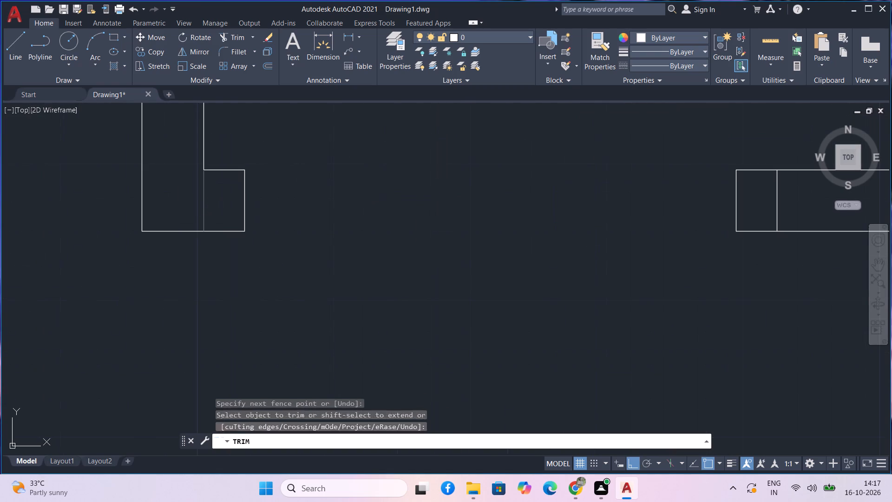
pyautogui.scroll(-2, 216, 204)
pyautogui.scroll(-2, 365, 226)
pyautogui.moveTo(366, 226); pyautogui.dragTo(381, 253, button='middle')
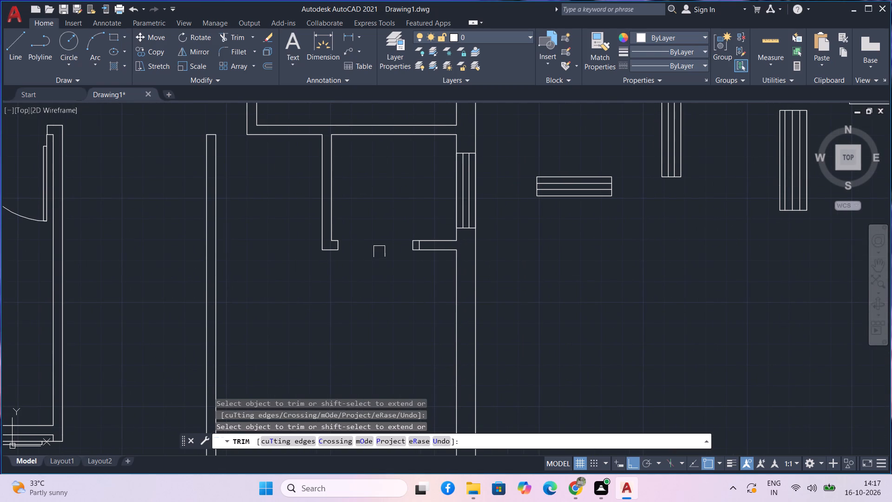
pyautogui.press('Escape')
# Copy the south entrance door from its west jamb corner to the west jamb of the small east room's opening, with Ortho off.
pyautogui.scroll(-4, 360, 253)
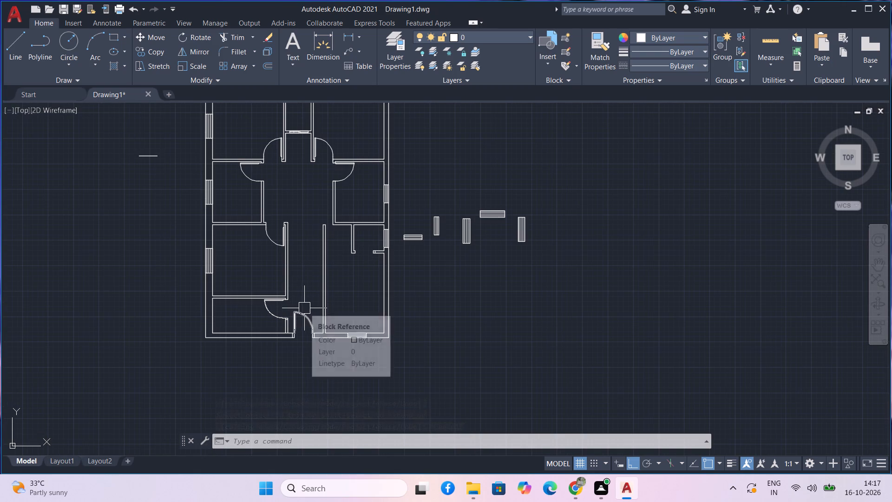
pyautogui.moveTo(304, 299); pyautogui.dragTo(325, 267, button='middle')
pyautogui.scroll(4, 315, 307)
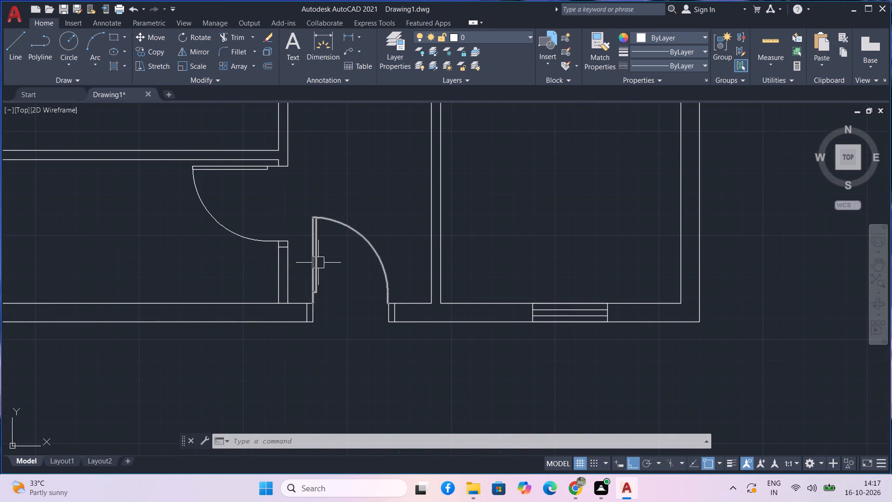
pyautogui.click(318, 263)
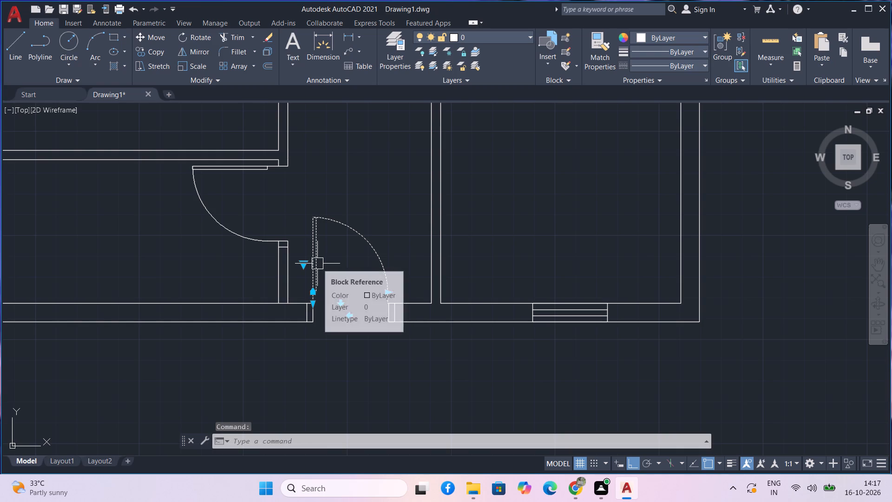
pyautogui.write('co')
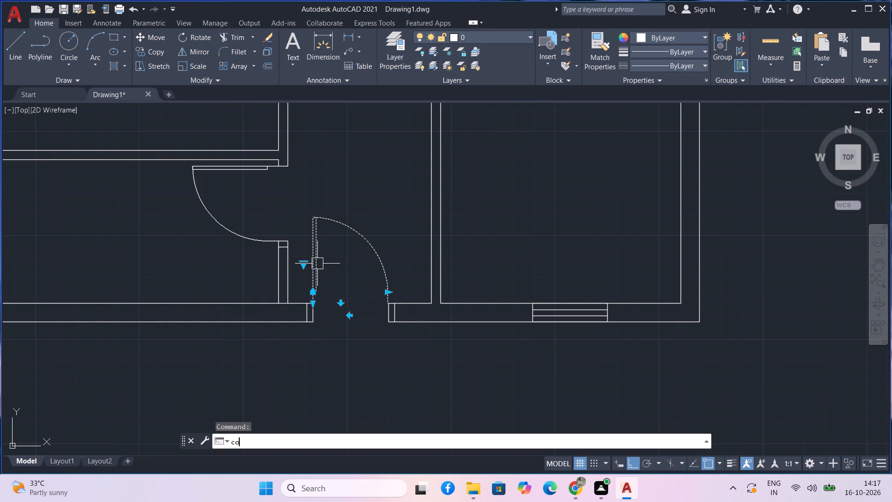
pyautogui.press('space')
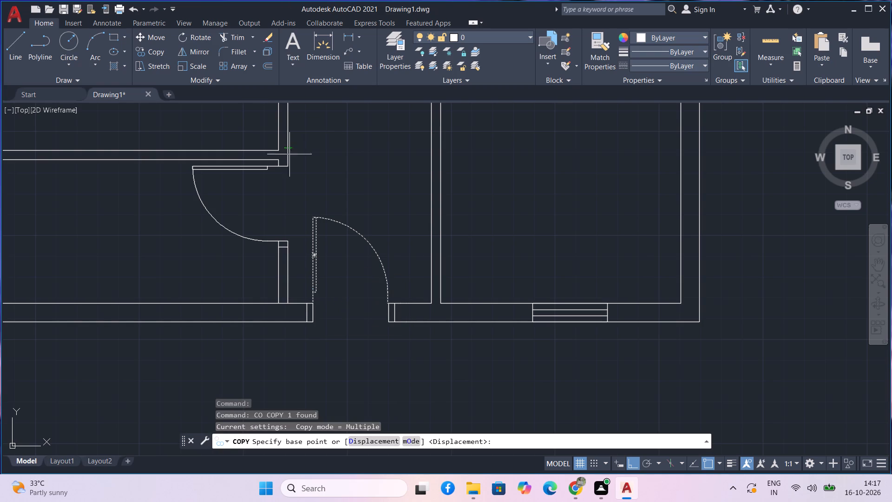
pyautogui.scroll(3, 308, 312)
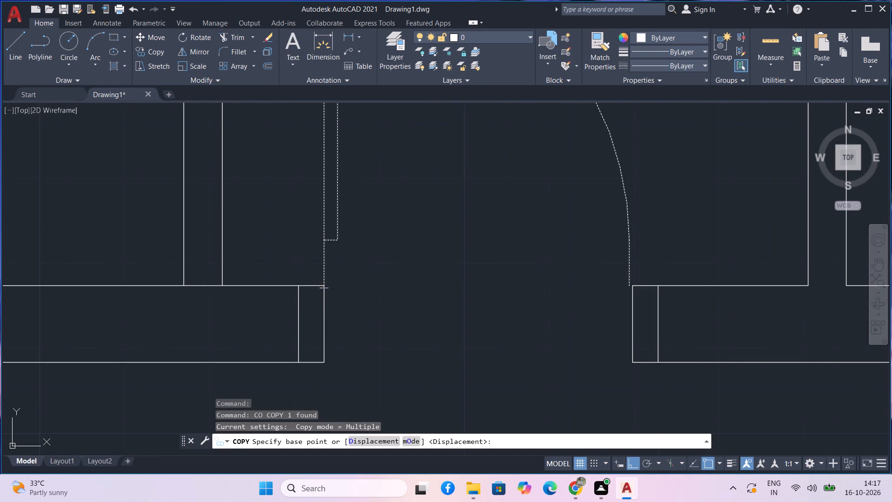
pyautogui.click(325, 288)
pyautogui.scroll(-5, 388, 267)
pyautogui.moveTo(388, 266); pyautogui.dragTo(0, 370, button='middle')
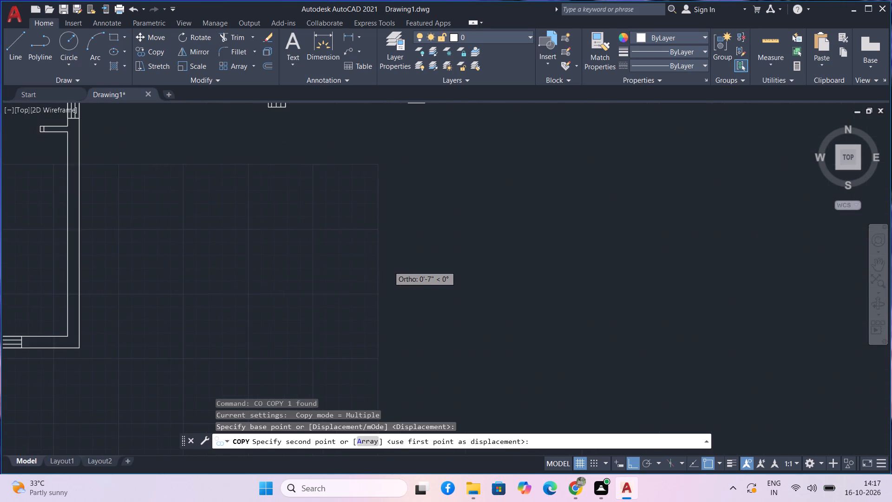
pyautogui.scroll(-4, 220, 187)
pyautogui.moveTo(223, 199); pyautogui.dragTo(230, 312, button='middle')
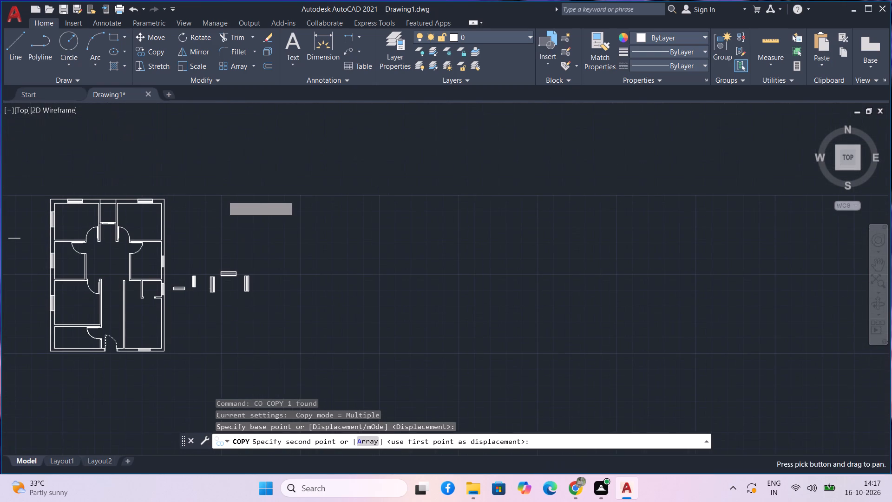
pyautogui.press('F8')
pyautogui.scroll(4, 152, 297)
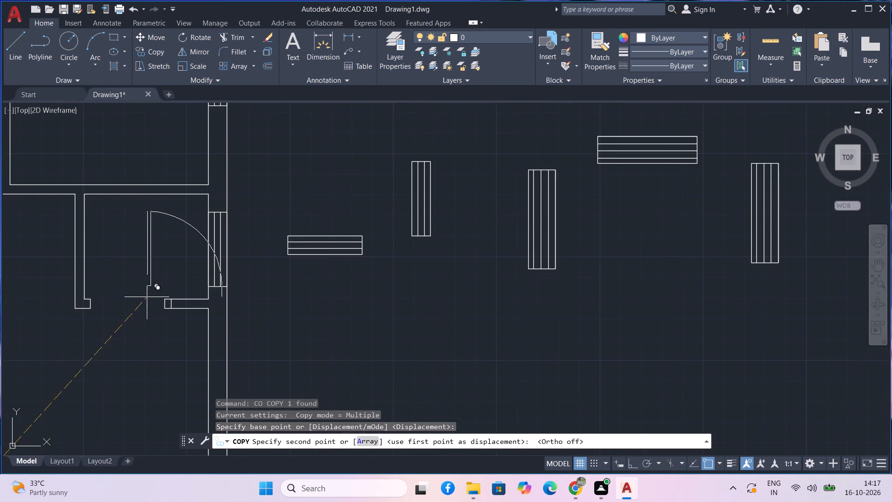
pyautogui.moveTo(120, 308); pyautogui.dragTo(222, 317, button='middle')
pyautogui.scroll(3, 193, 312)
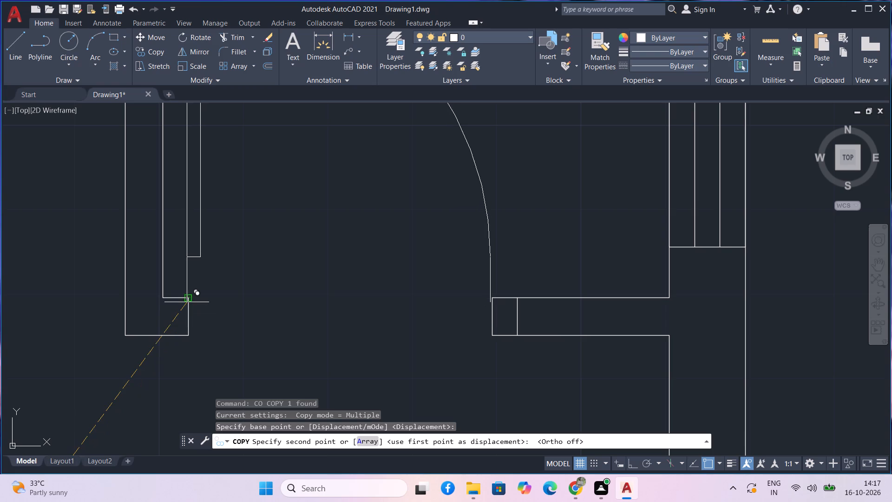
pyautogui.click(187, 300)
pyautogui.scroll(-3, 187, 300)
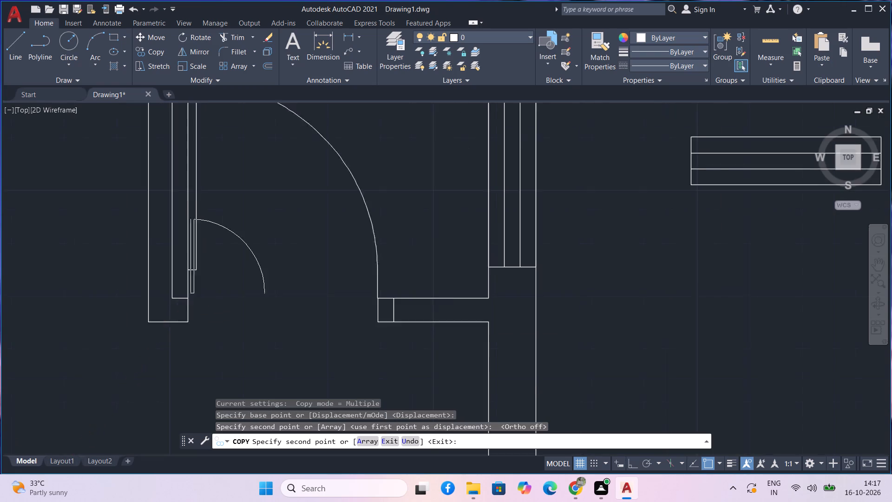
pyautogui.scroll(-1, 226, 331)
pyautogui.press('Escape')
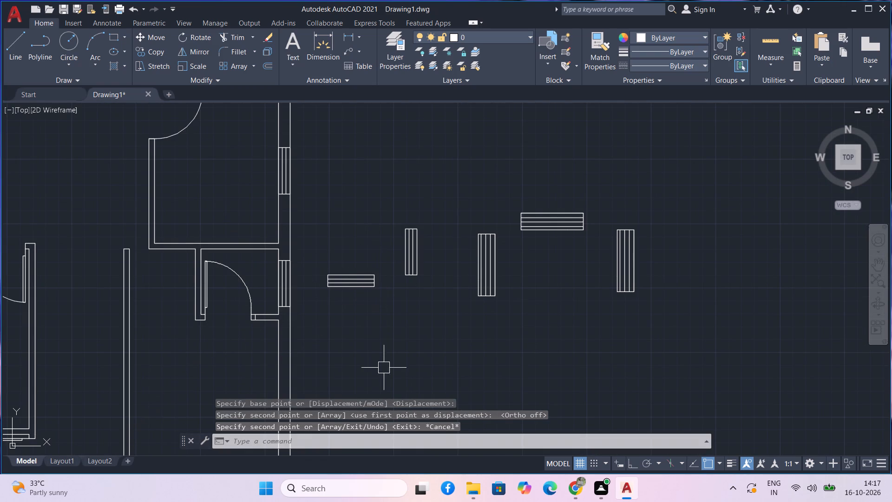
# Set the small east room door's opening state to Closed.
pyautogui.moveTo(385, 335); pyautogui.dragTo(445, 323, button='middle')
pyautogui.scroll(3, 270, 263)
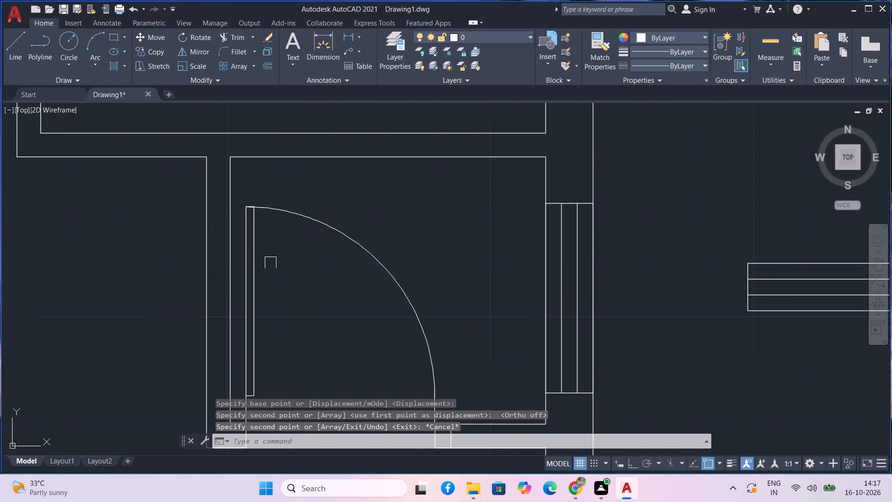
pyautogui.click(248, 243)
pyautogui.click(223, 326)
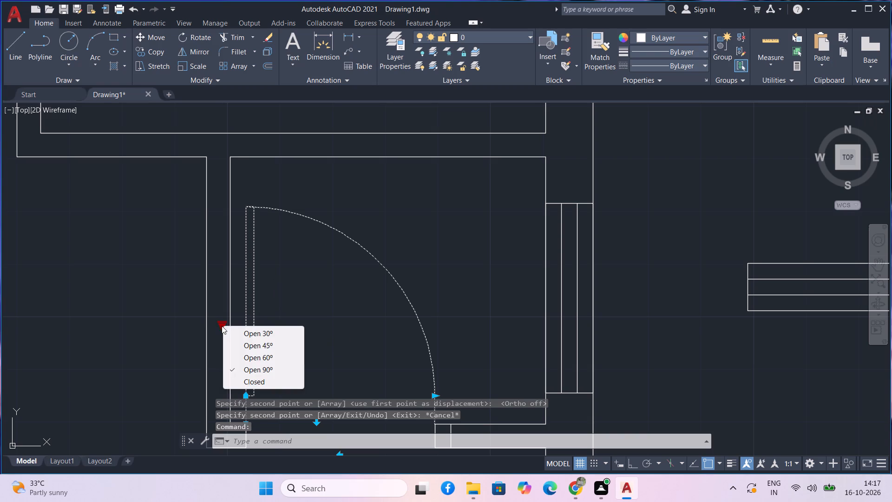
pyautogui.click(250, 385)
pyautogui.scroll(-2, 275, 363)
pyautogui.press('Escape')
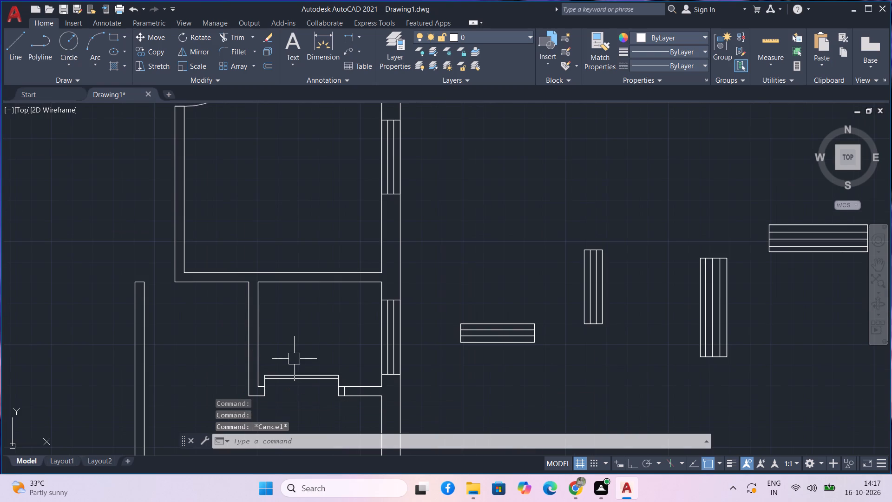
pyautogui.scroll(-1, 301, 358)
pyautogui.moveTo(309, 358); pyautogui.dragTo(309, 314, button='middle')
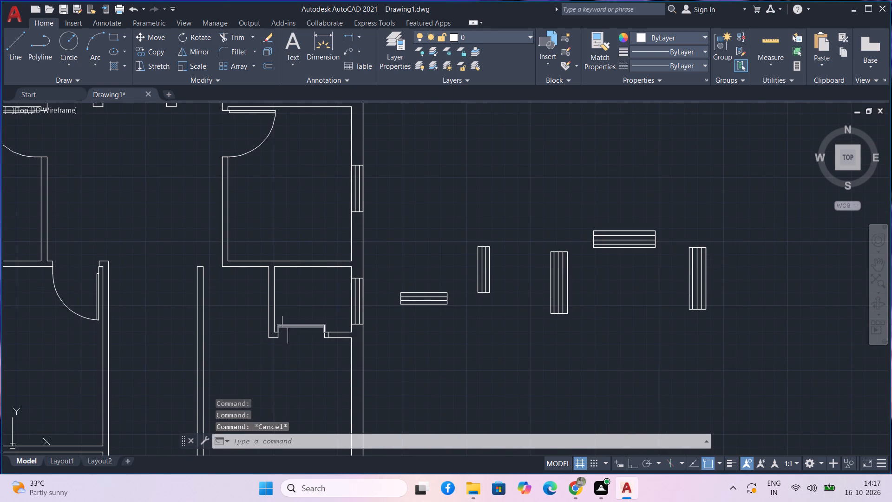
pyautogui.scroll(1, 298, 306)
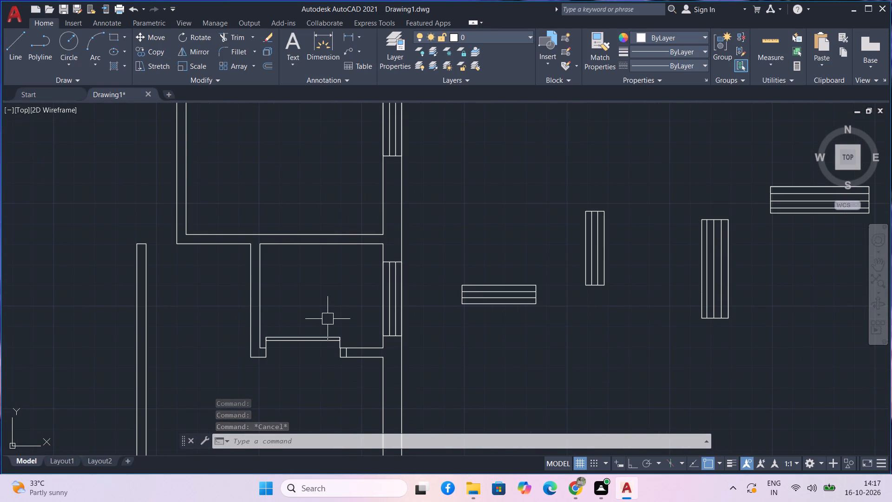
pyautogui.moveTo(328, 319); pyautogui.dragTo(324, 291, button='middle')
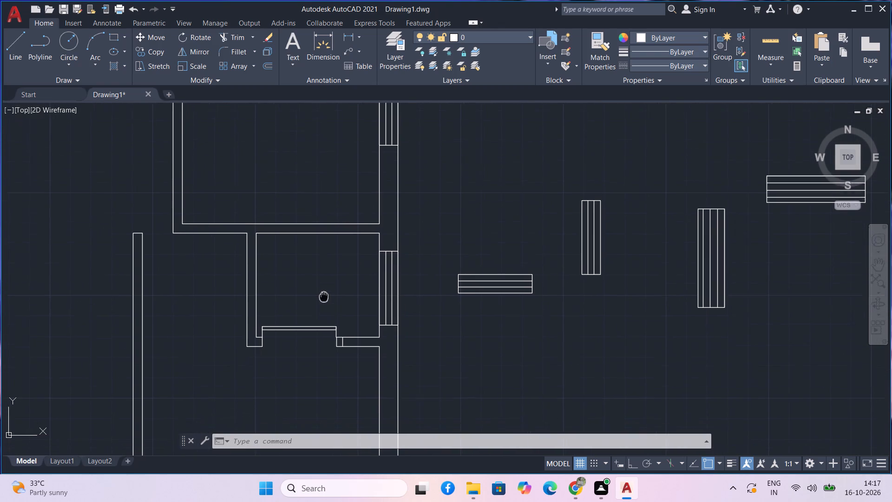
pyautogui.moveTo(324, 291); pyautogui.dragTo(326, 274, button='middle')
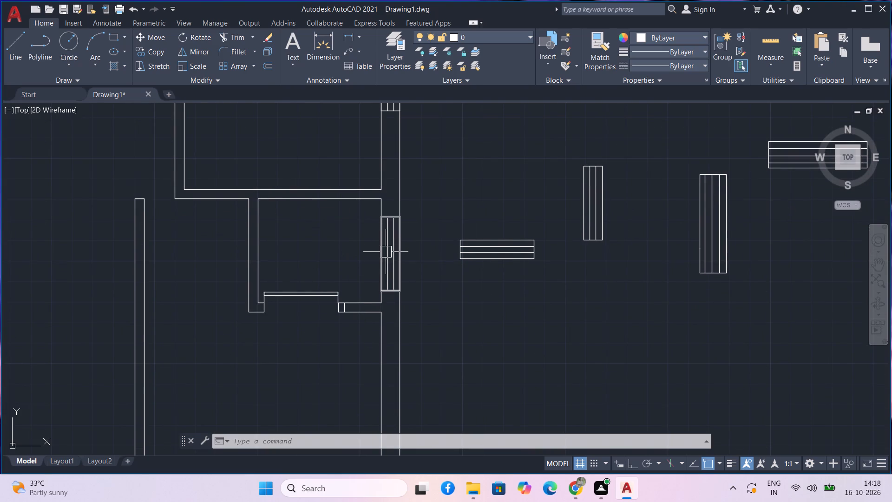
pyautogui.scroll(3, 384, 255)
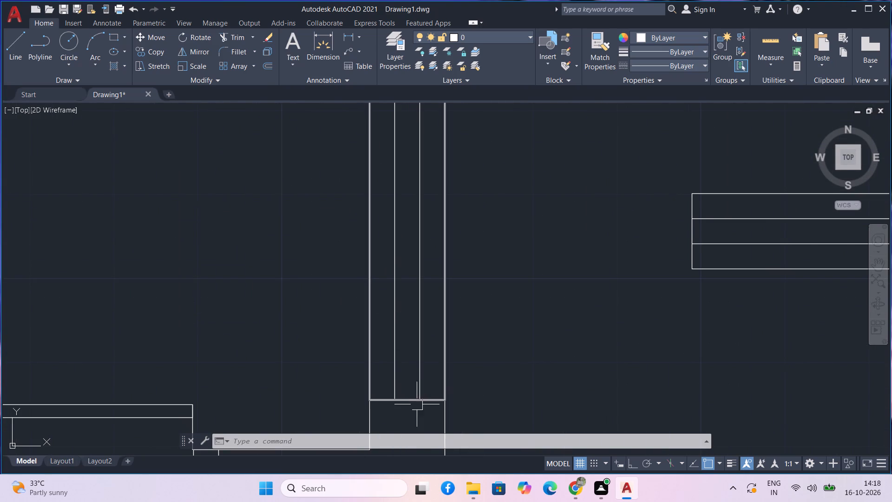
# Delete the window's outline and both of its inner lines from the small east room's east exterior wall.
pyautogui.click(415, 400)
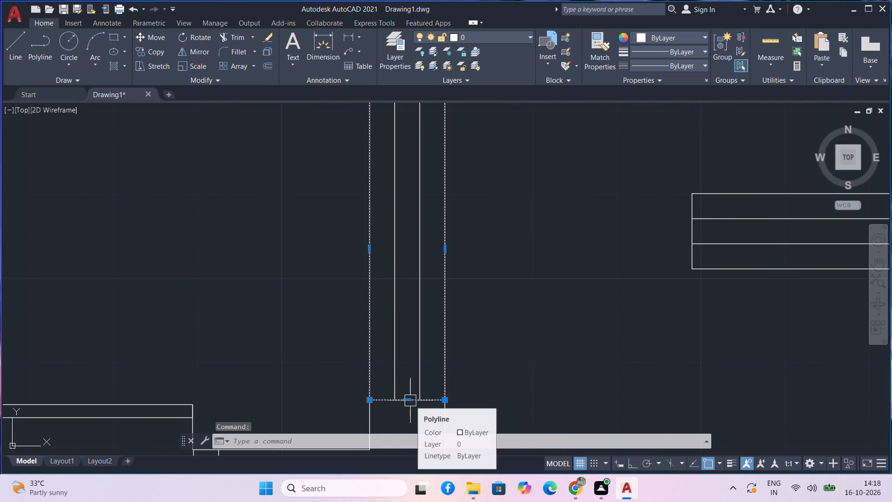
pyautogui.press('Delete')
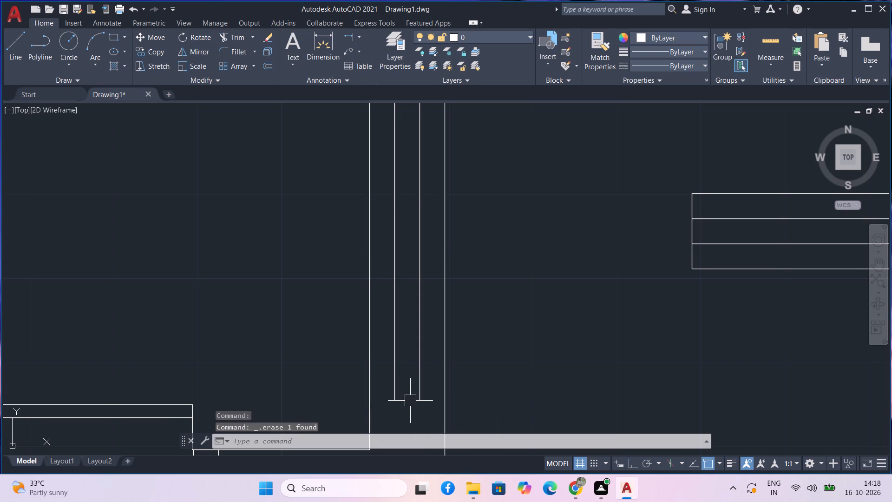
pyautogui.click(425, 398)
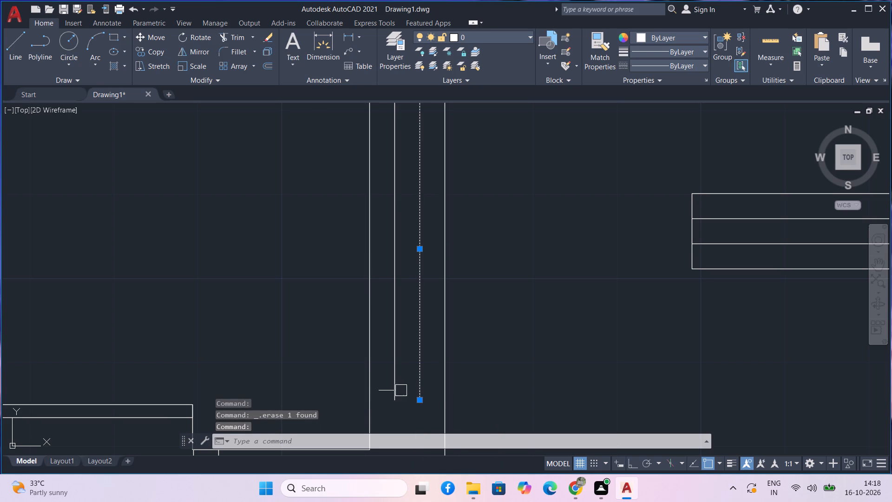
pyautogui.click(394, 390)
pyautogui.press('Delete')
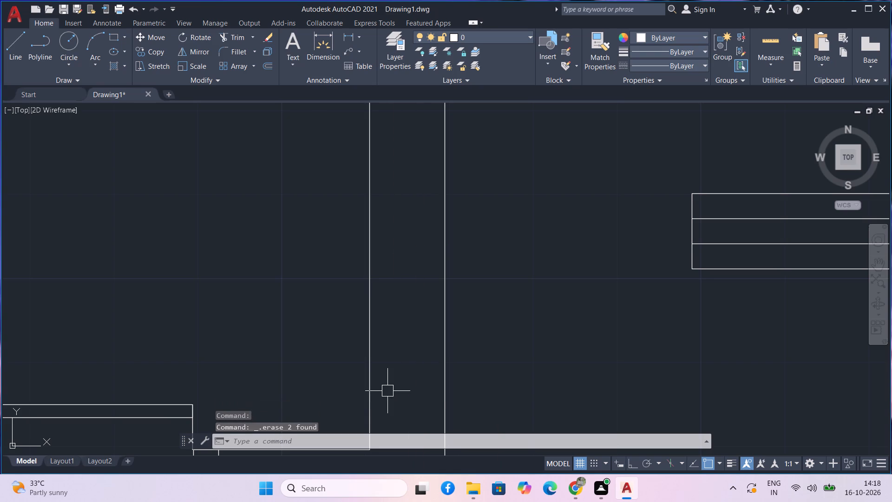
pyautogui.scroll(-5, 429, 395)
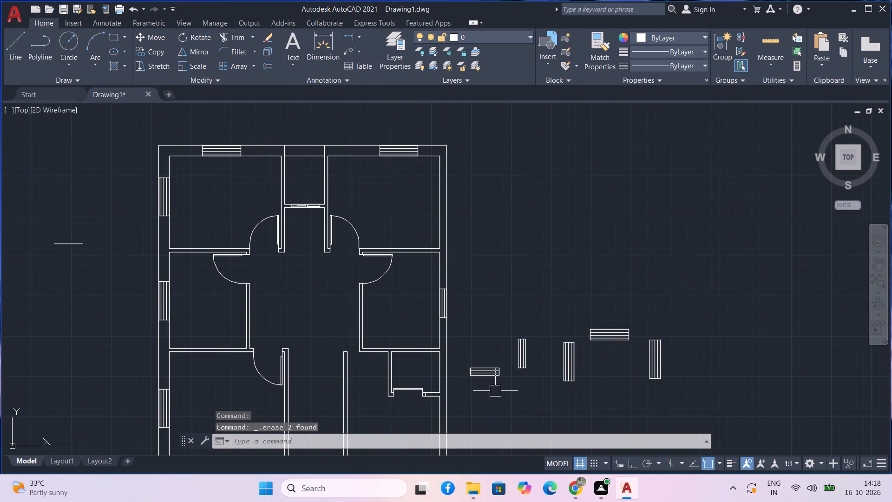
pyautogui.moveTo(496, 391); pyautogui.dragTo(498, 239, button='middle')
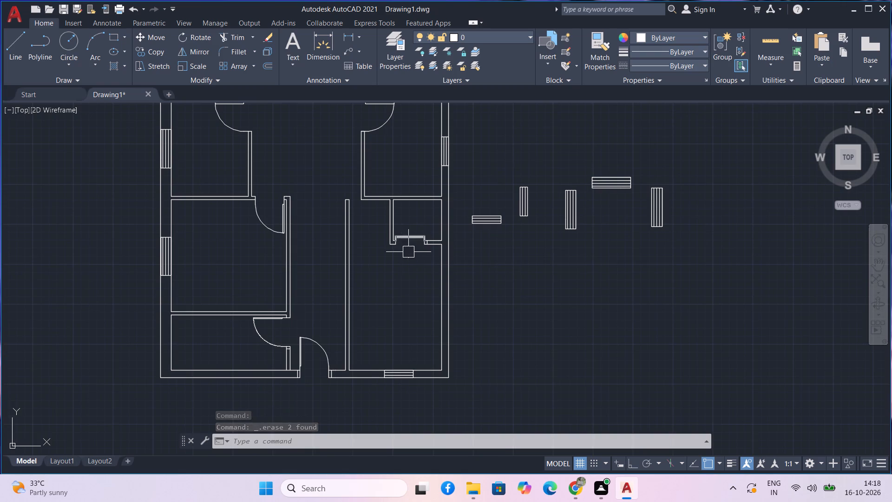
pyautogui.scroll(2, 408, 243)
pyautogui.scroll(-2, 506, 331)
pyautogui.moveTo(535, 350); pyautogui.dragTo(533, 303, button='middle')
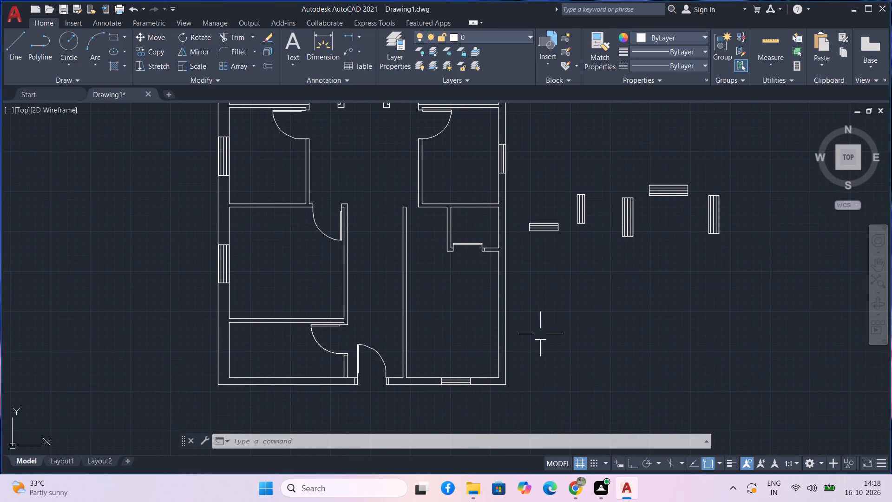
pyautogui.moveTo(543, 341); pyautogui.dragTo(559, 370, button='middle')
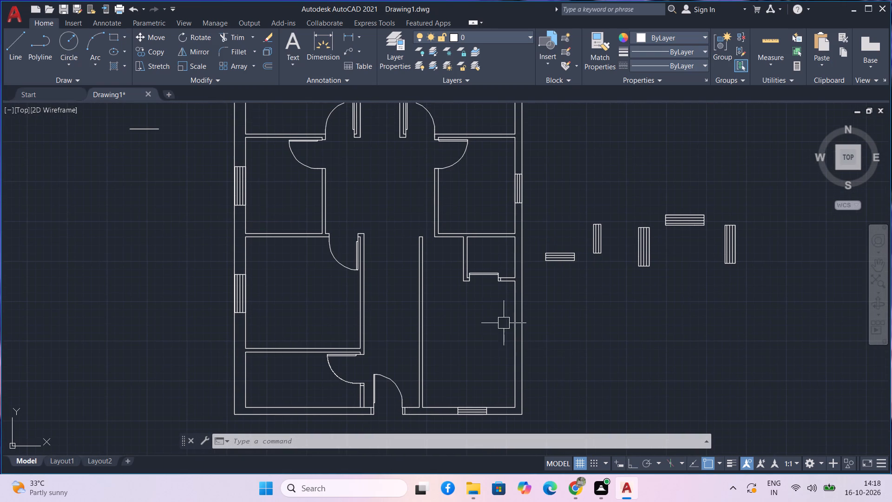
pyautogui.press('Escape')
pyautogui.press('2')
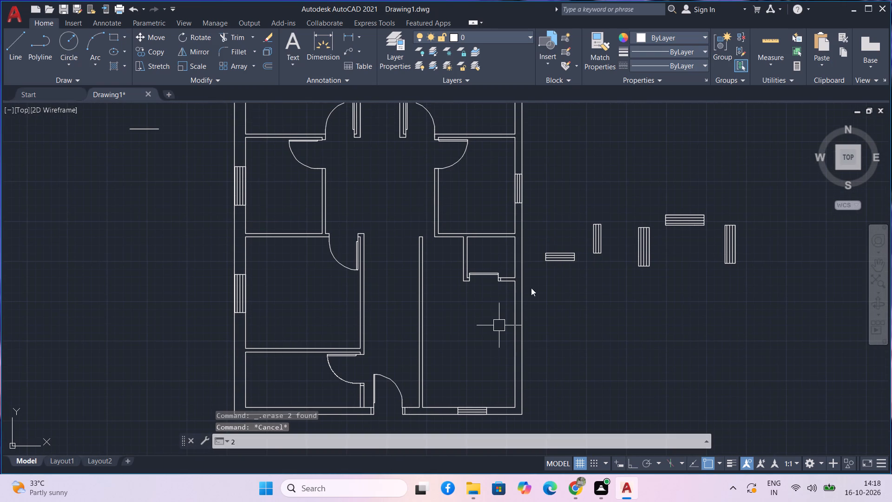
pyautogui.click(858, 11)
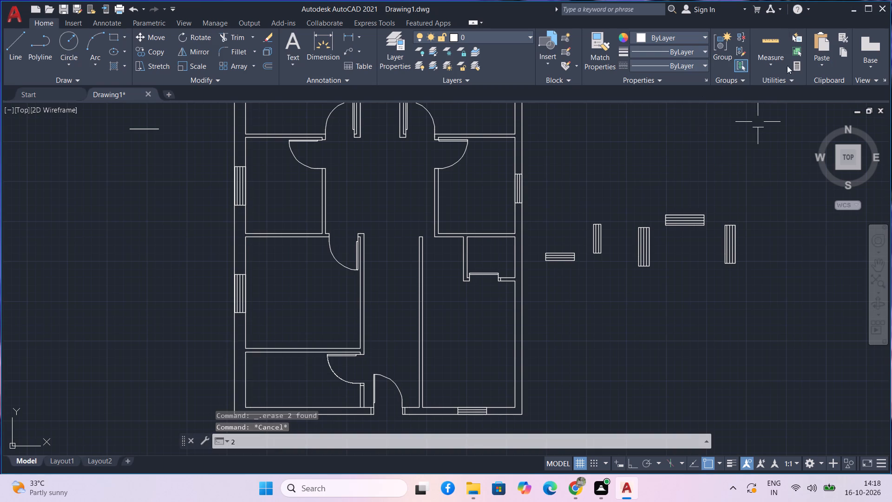
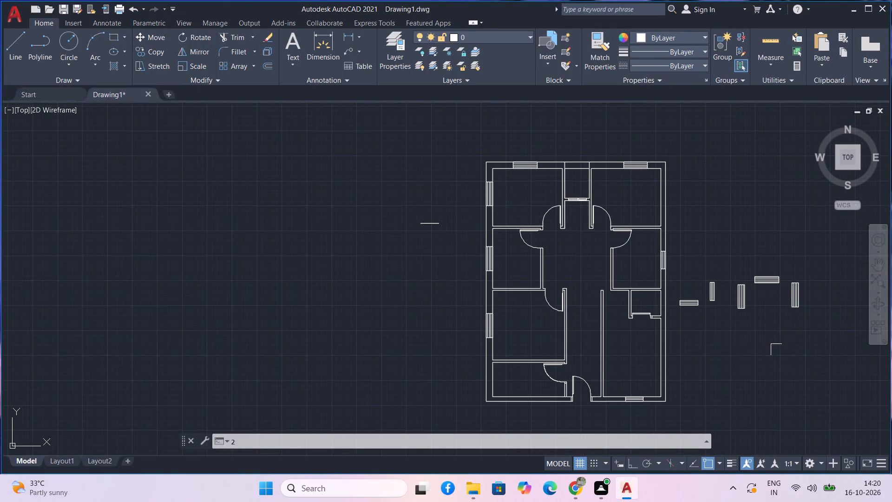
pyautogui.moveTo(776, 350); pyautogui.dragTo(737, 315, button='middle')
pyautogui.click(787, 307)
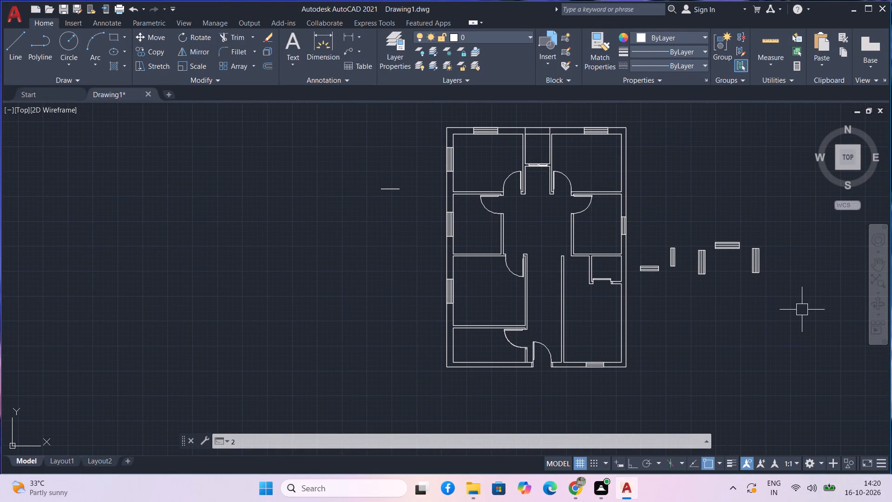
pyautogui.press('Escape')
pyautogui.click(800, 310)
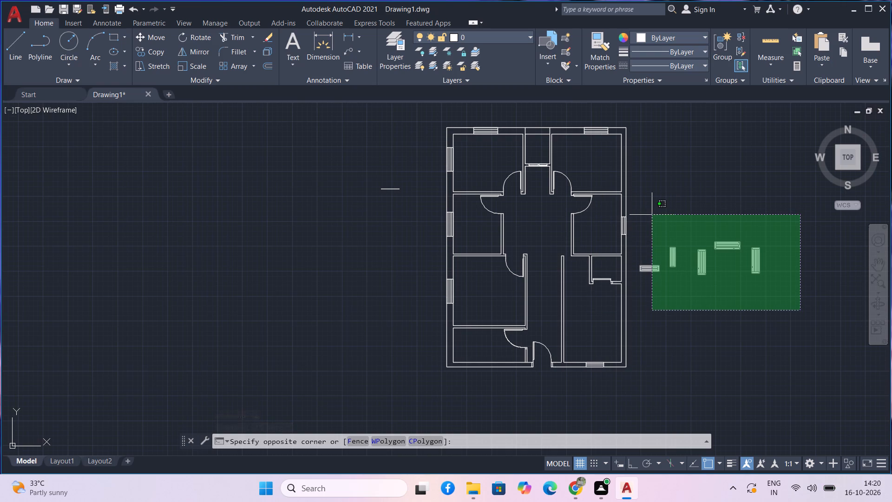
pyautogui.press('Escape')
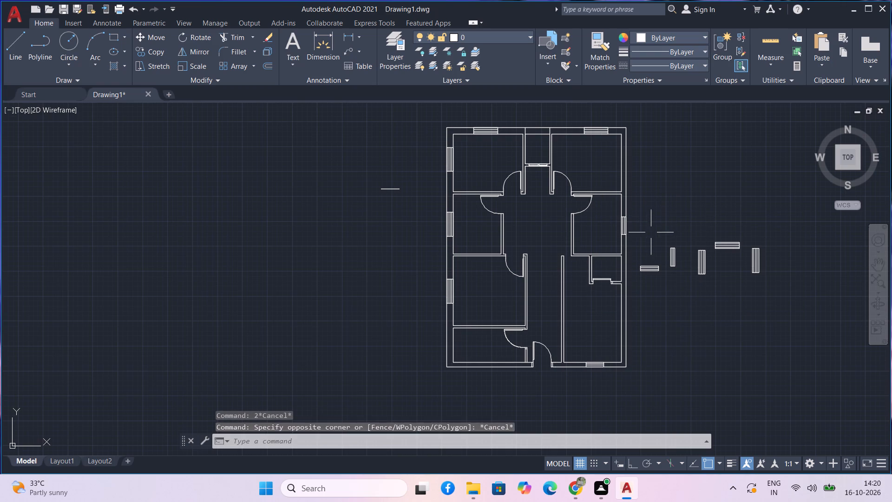
# Delete the stray horizontal line lying outside the plan to its west.
pyautogui.click(407, 204)
pyautogui.click(375, 165)
pyautogui.press('Delete')
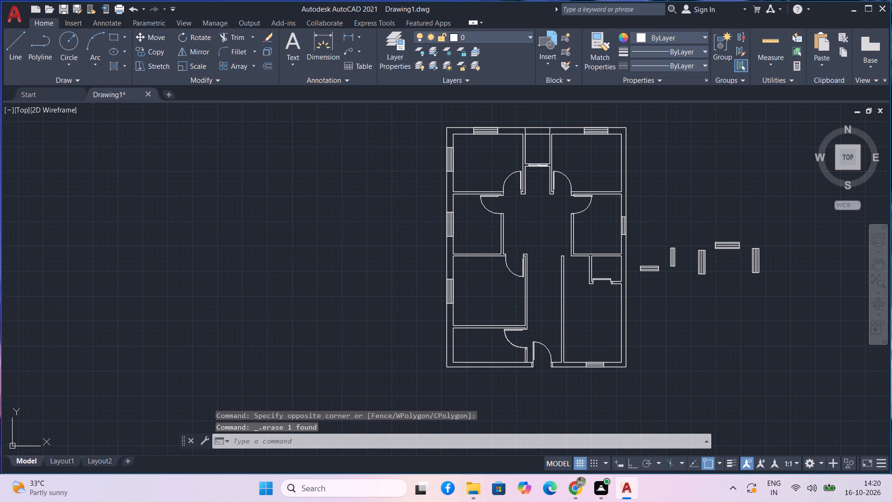
# Start a Solid hatch in colour 8 and fill the west exterior wall together with its connected western walls.
pyautogui.write('h')
pyautogui.press('space')
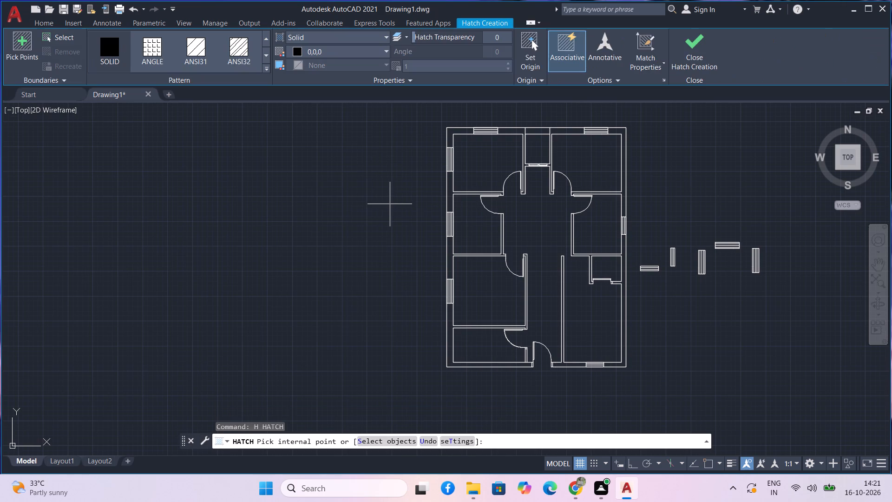
pyautogui.click(380, 48)
pyautogui.click(377, 183)
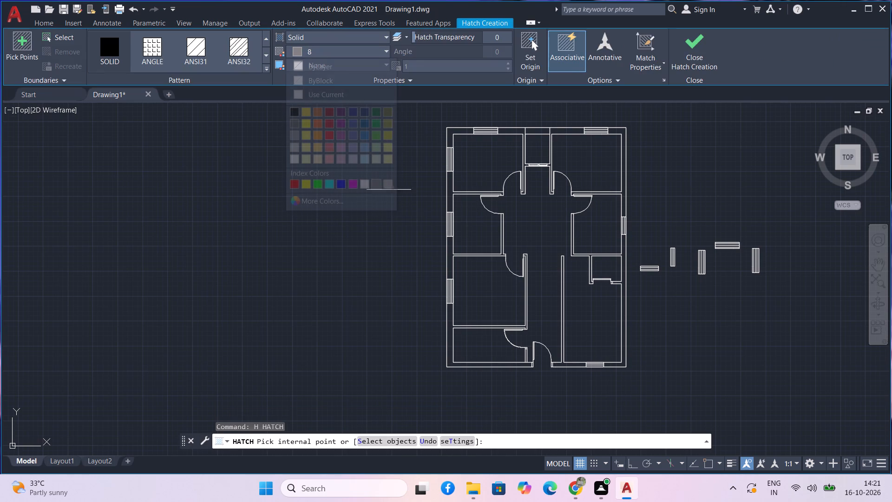
pyautogui.click(451, 201)
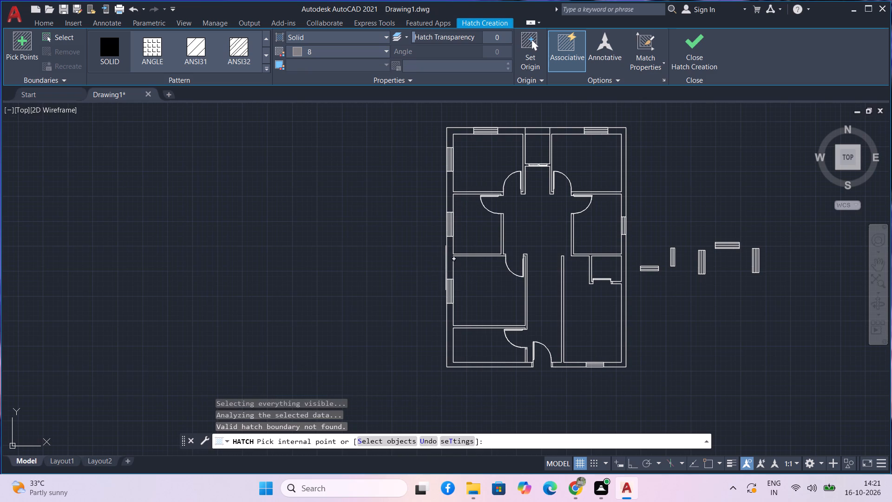
pyautogui.scroll(3, 450, 265)
pyautogui.click(451, 266)
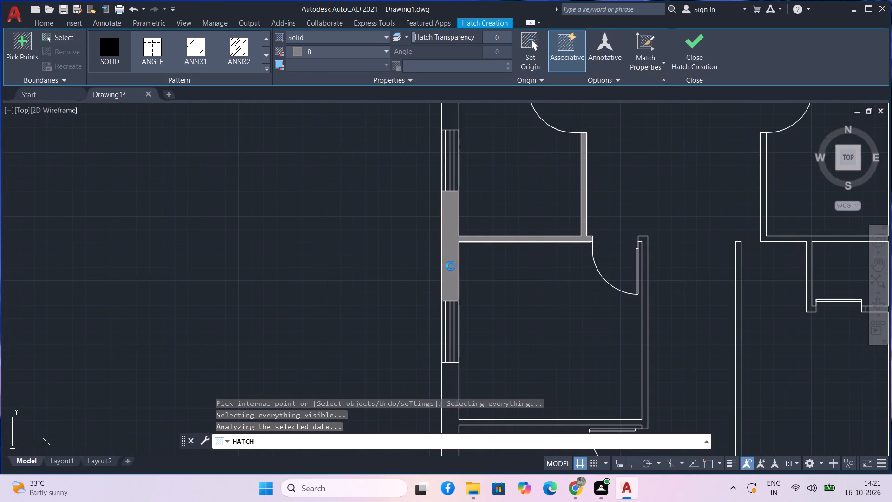
pyautogui.scroll(-3, 476, 294)
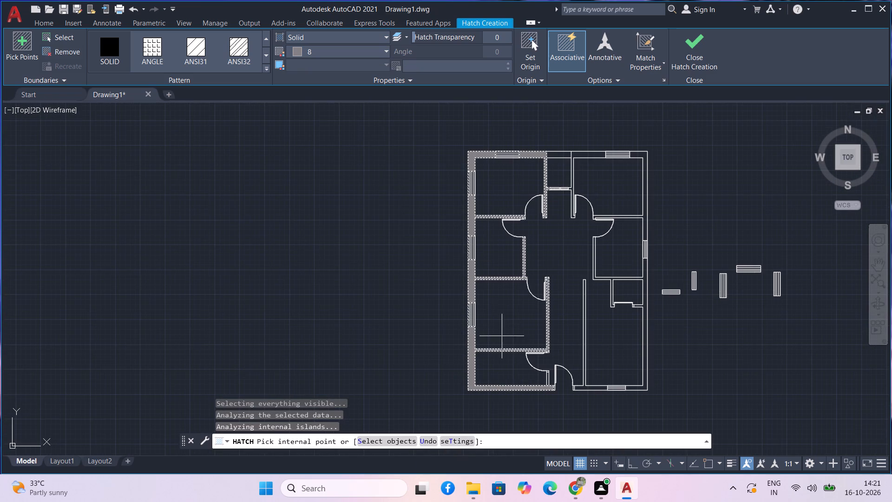
# Add the east exterior wall south of its window and the south wall between the entrance door and window to the hatch.
pyautogui.moveTo(502, 336); pyautogui.dragTo(445, 271, button='middle')
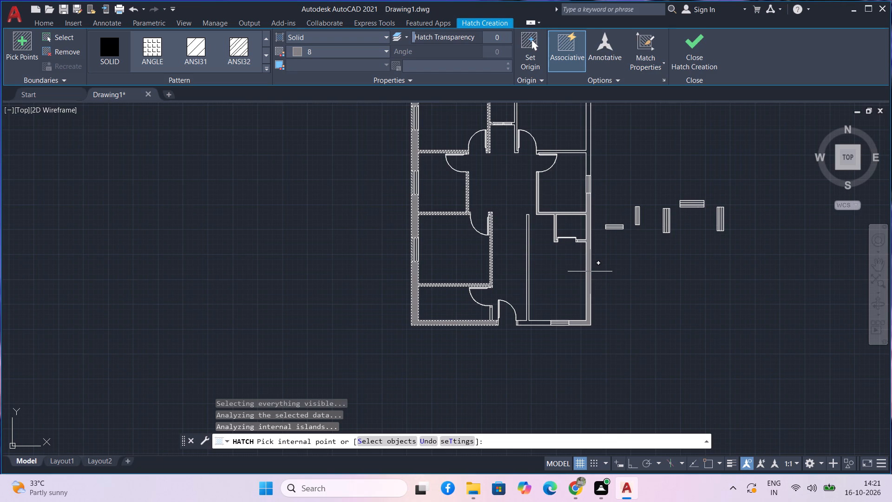
pyautogui.scroll(3, 587, 272)
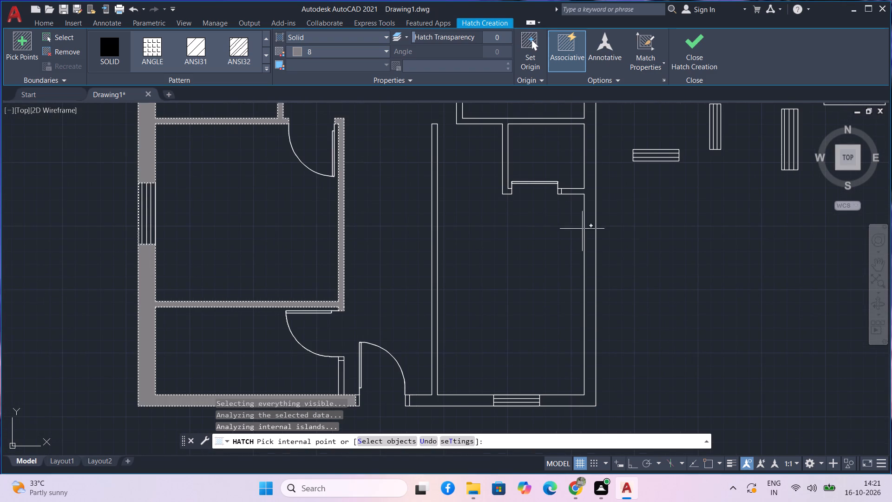
pyautogui.click(590, 219)
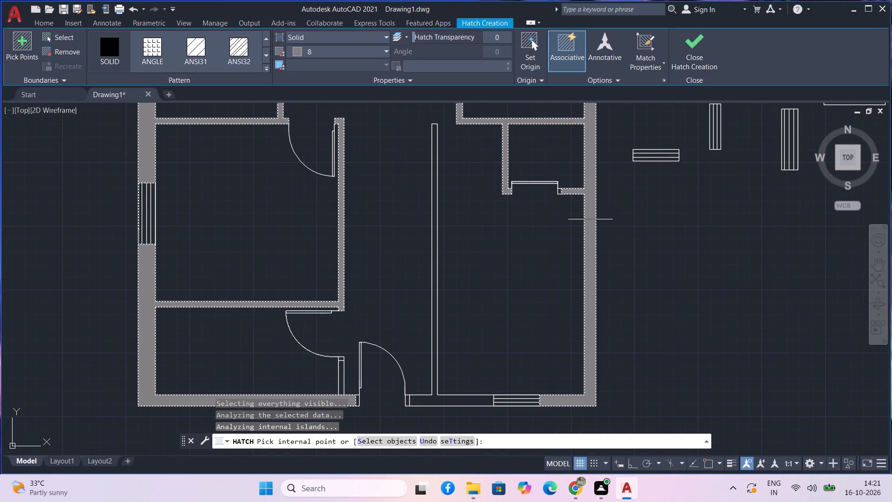
pyautogui.click(451, 402)
# Add the northeast room's walls to the hatch, picking the north wall west of its window, and finish the hatch.
pyautogui.scroll(-1, 556, 336)
pyautogui.moveTo(627, 321); pyautogui.dragTo(614, 423, button='middle')
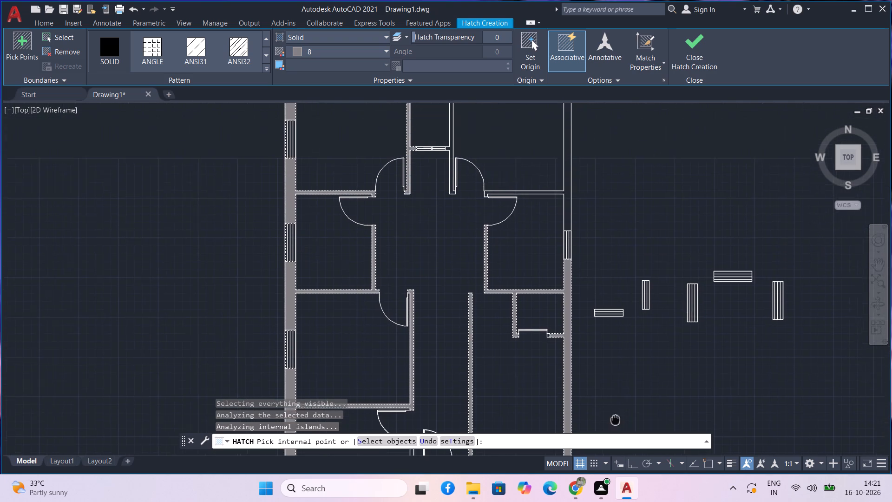
pyautogui.moveTo(614, 423); pyautogui.dragTo(613, 429, button='middle')
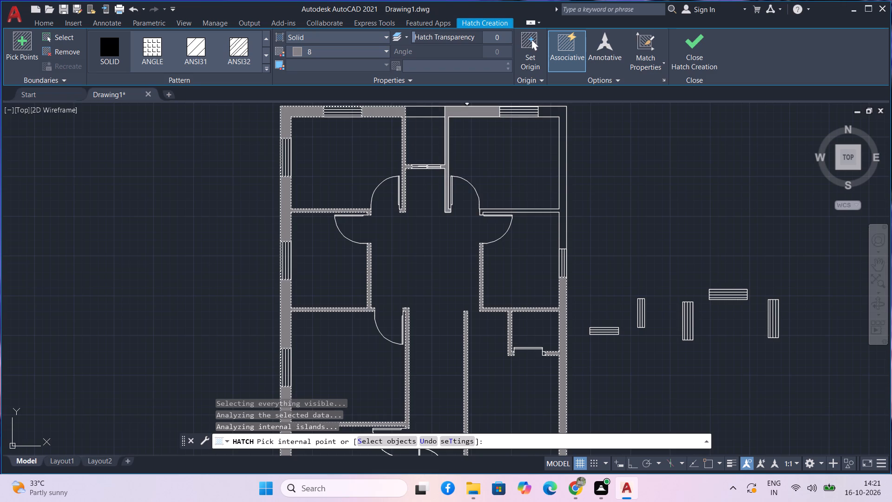
pyautogui.scroll(3, 459, 112)
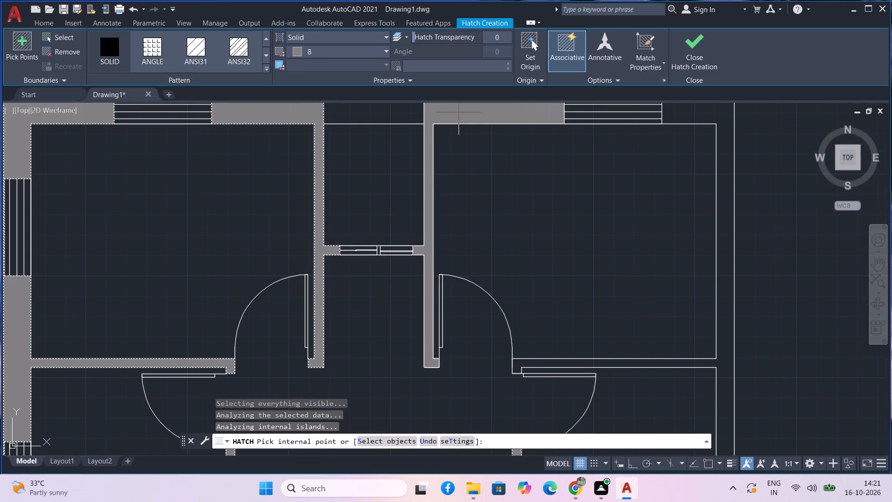
pyautogui.moveTo(459, 112); pyautogui.dragTo(495, 119, button='middle')
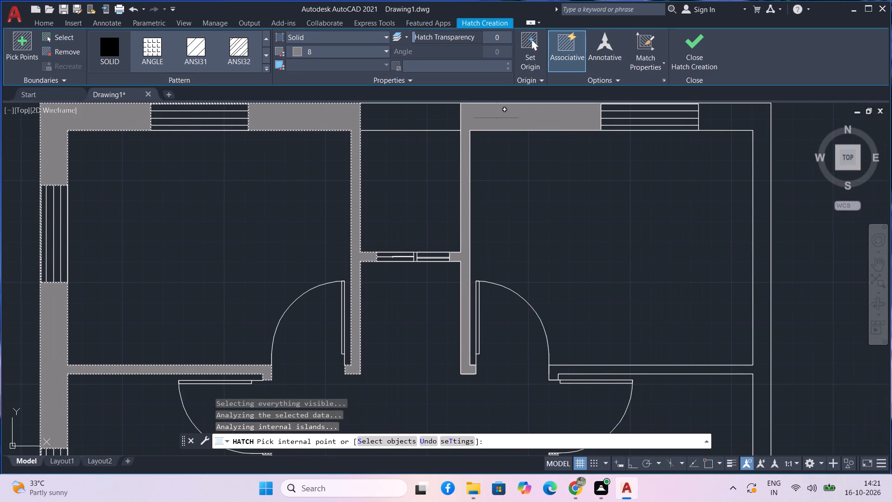
pyautogui.click(496, 118)
pyautogui.scroll(-2, 660, 211)
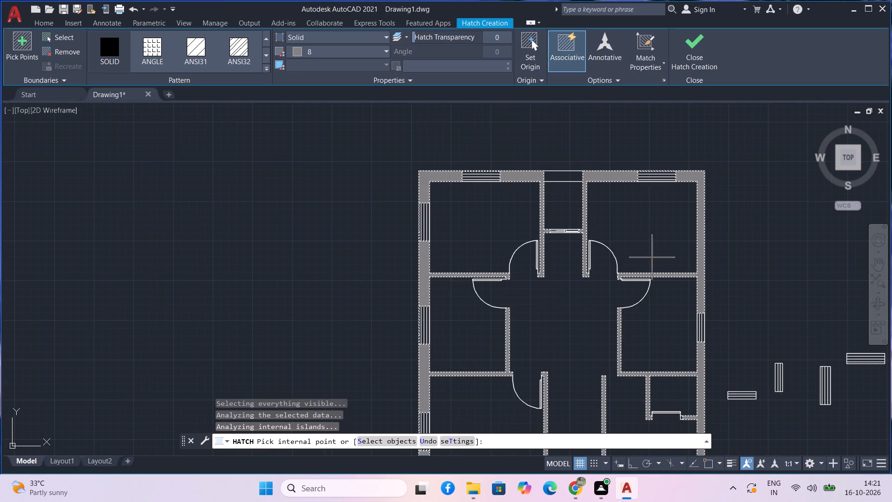
pyautogui.moveTo(650, 258); pyautogui.dragTo(643, 229, button='middle')
pyautogui.press('space')
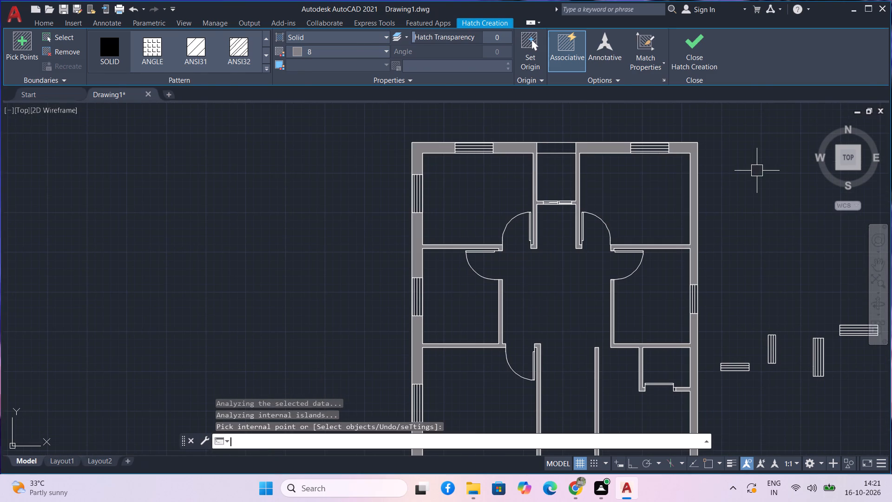
# Draw two nested rectangles inside the unhatched north wall section between the two northern rooms.
pyautogui.scroll(3, 504, 149)
pyautogui.moveTo(700, 198); pyautogui.dragTo(642, 238, button='middle')
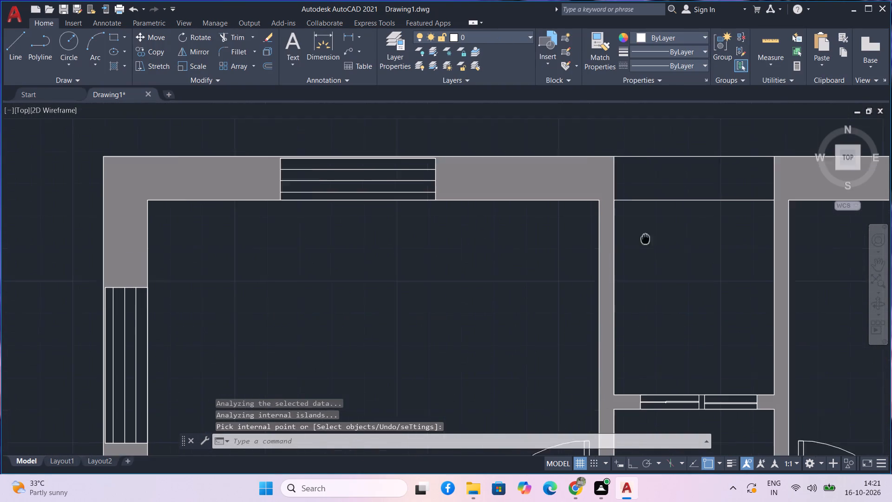
pyautogui.moveTo(642, 238); pyautogui.dragTo(549, 245, button='middle')
pyautogui.scroll(2, 568, 227)
pyautogui.moveTo(576, 219); pyautogui.dragTo(558, 337, button='middle')
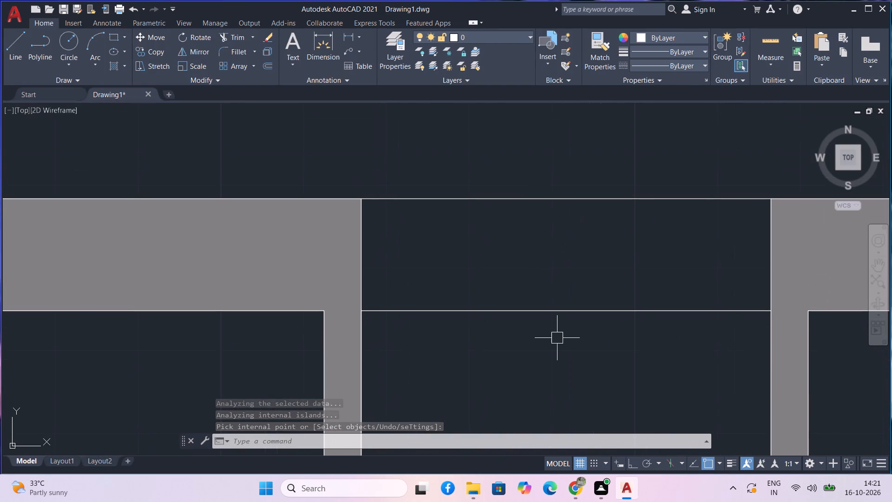
pyautogui.write('re')
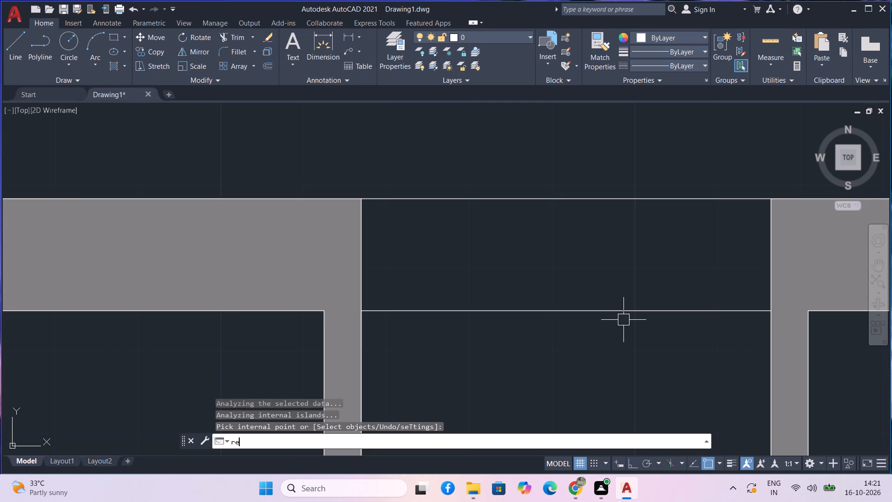
pyautogui.write('c')
pyautogui.press('space')
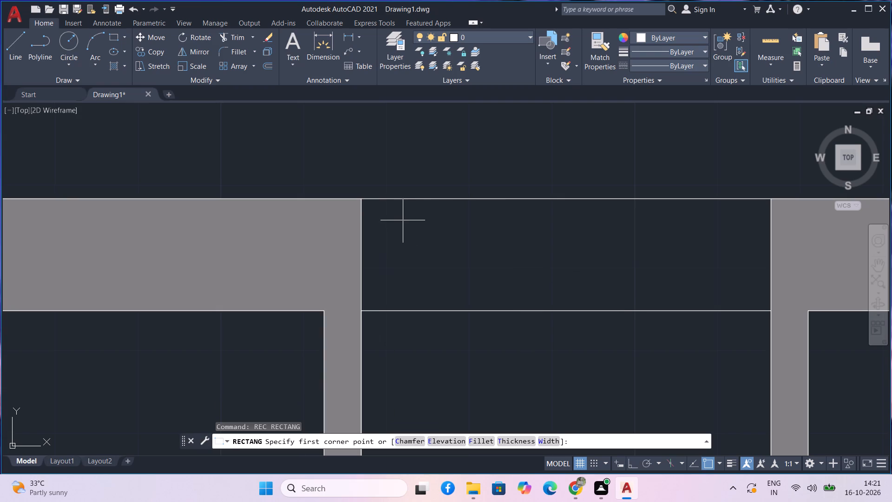
pyautogui.click(388, 219)
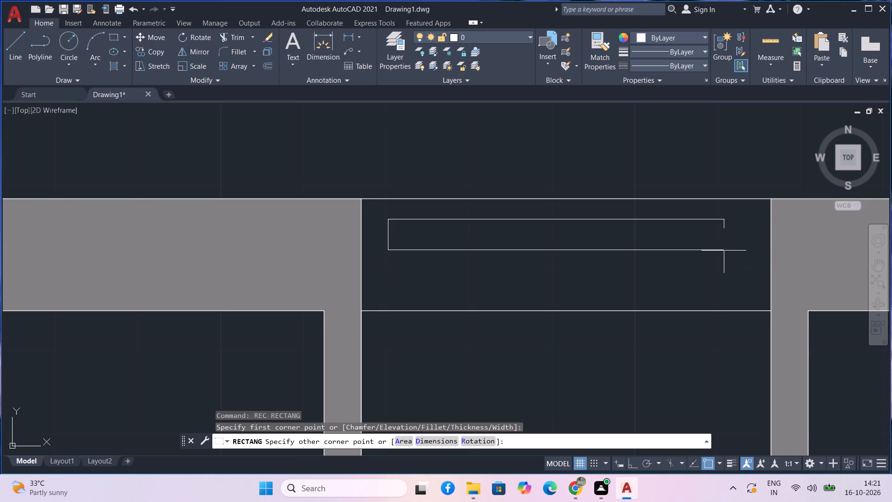
pyautogui.click(733, 279)
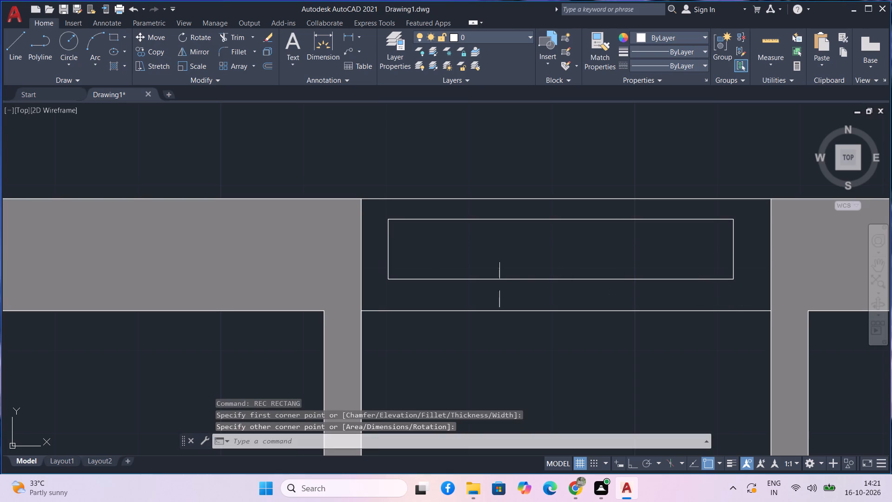
pyautogui.press('space')
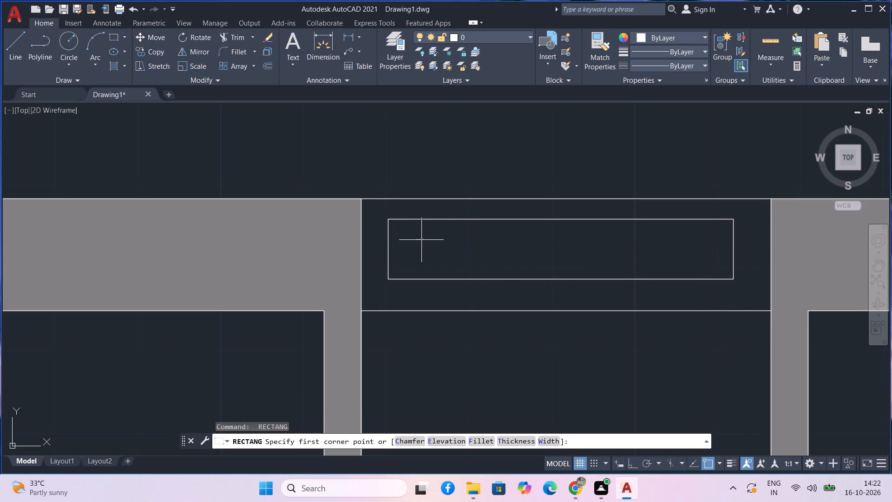
pyautogui.click(414, 239)
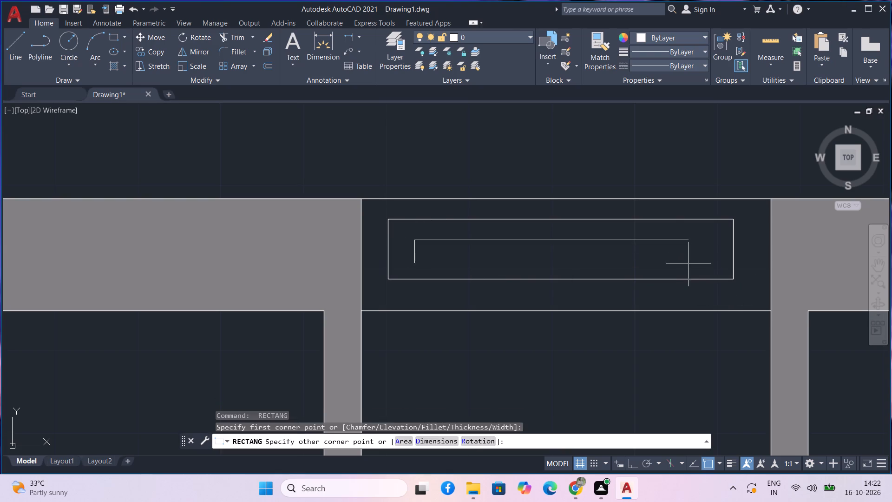
pyautogui.click(695, 265)
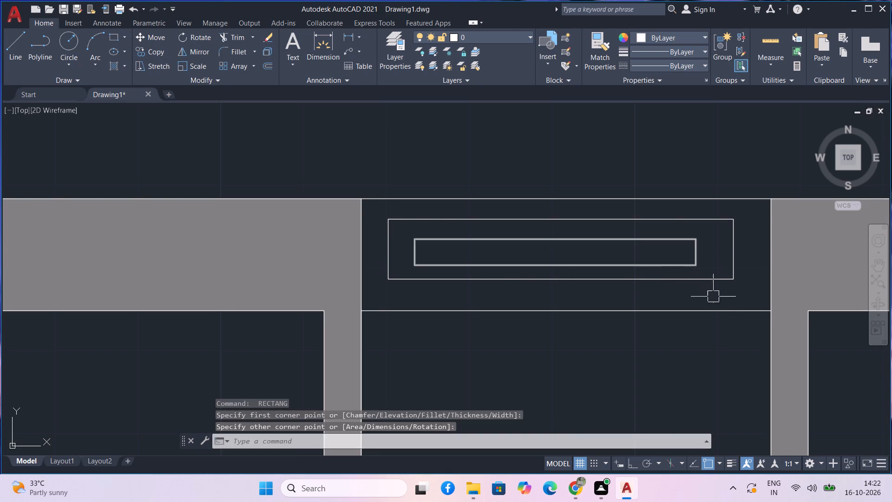
# Examine the windows and hatched walls around the two northern rooms, with the Rectangle command restarted.
pyautogui.press('space')
pyautogui.scroll(-3, 691, 343)
pyautogui.moveTo(665, 382); pyautogui.dragTo(566, 252, button='middle')
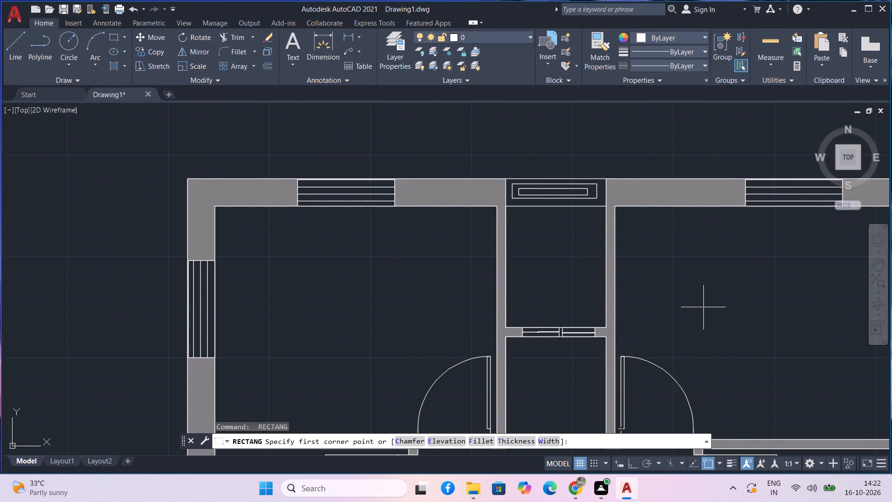
pyautogui.moveTo(703, 307); pyautogui.dragTo(684, 262, button='middle')
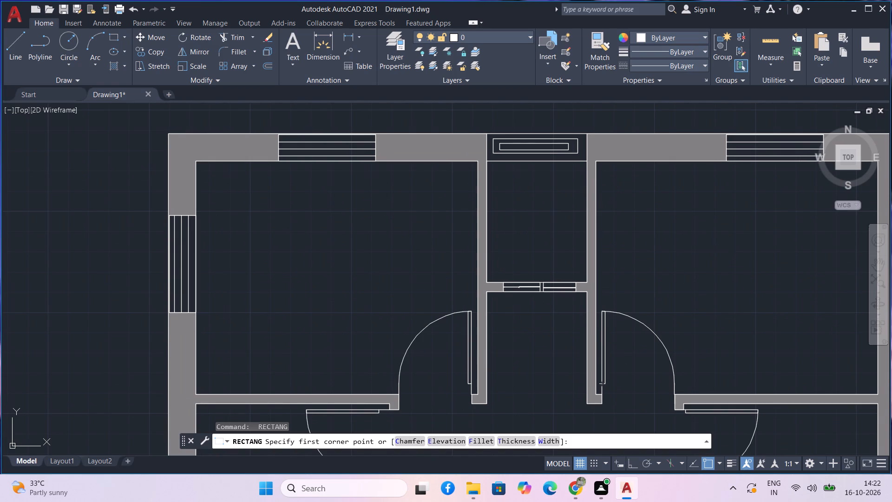
pyautogui.scroll(2, 741, 118)
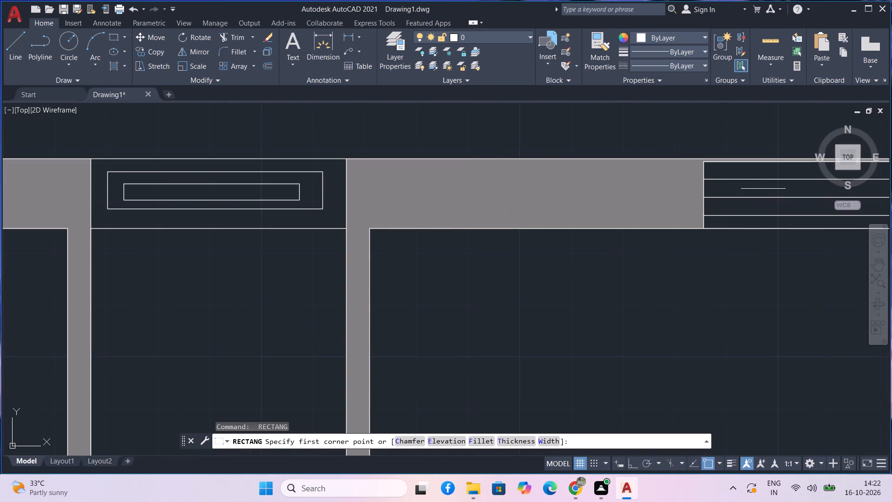
pyautogui.moveTo(734, 195); pyautogui.dragTo(455, 243, button='middle')
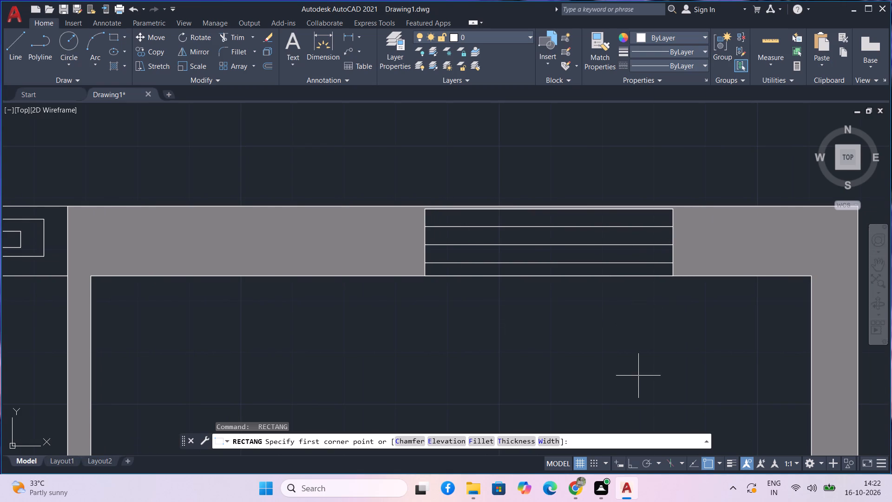
pyautogui.scroll(-2, 617, 394)
pyautogui.scroll(-2, 376, 376)
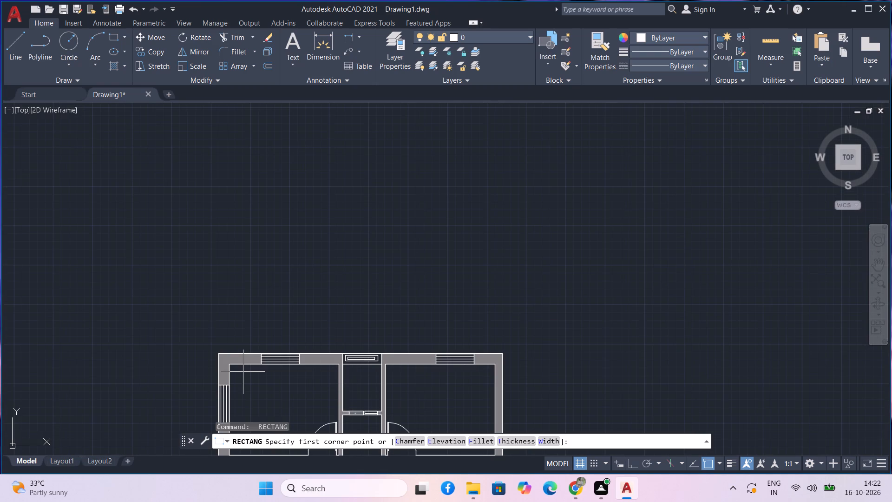
pyautogui.moveTo(312, 389); pyautogui.dragTo(360, 318, button='middle')
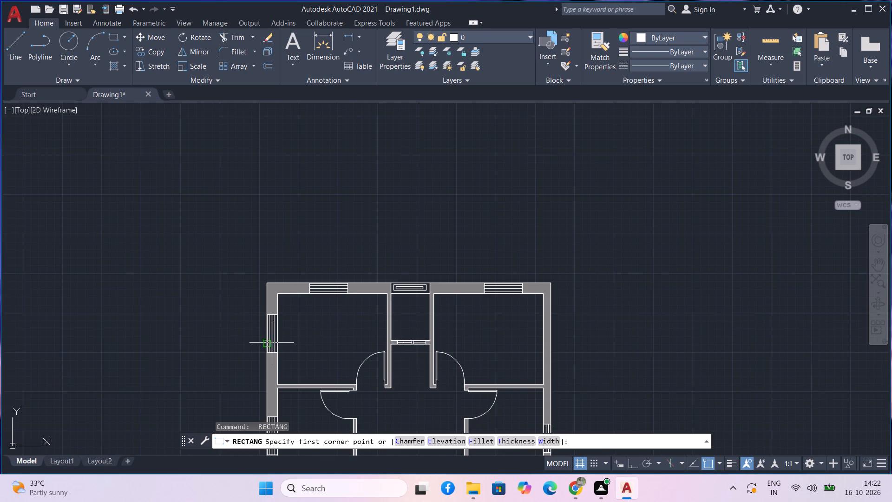
pyautogui.scroll(1, 272, 343)
pyautogui.moveTo(343, 359); pyautogui.dragTo(334, 267, button='middle')
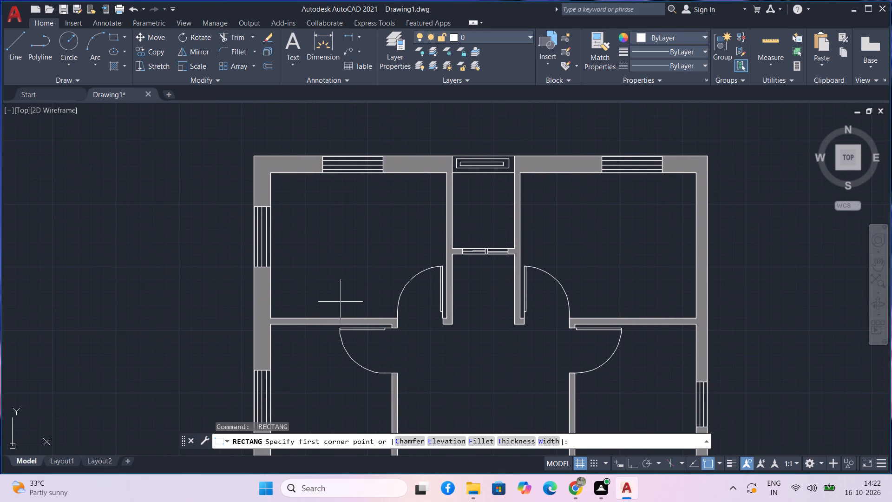
# Examine the hatched walls, doors and windows from the northern rooms down to the central hall, leaving the Rectangle command.
pyautogui.moveTo(343, 252); pyautogui.dragTo(343, 206, button='middle')
pyautogui.moveTo(446, 322); pyautogui.dragTo(443, 234, button='middle')
pyautogui.moveTo(453, 254); pyautogui.dragTo(457, 173, button='middle')
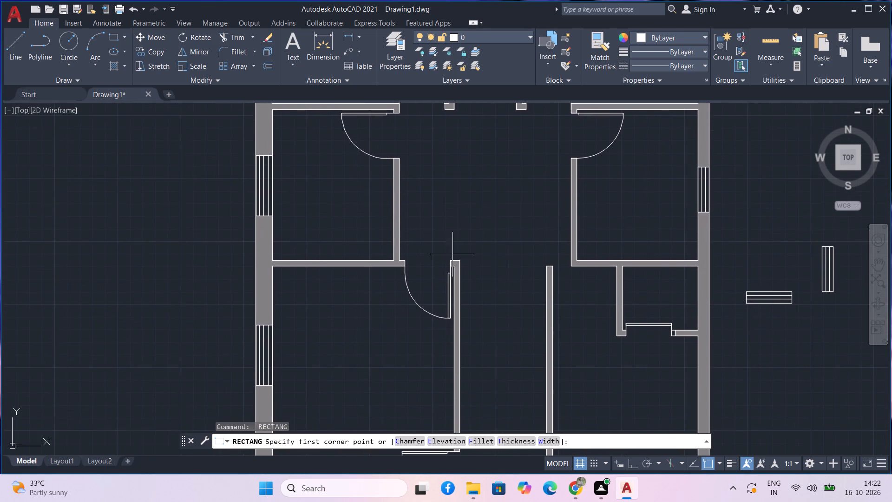
pyautogui.moveTo(454, 199); pyautogui.dragTo(453, 144, button='middle')
pyautogui.moveTo(458, 193); pyautogui.dragTo(460, 159, button='middle')
pyautogui.moveTo(489, 182); pyautogui.dragTo(471, 337, button='middle')
pyautogui.moveTo(477, 240); pyautogui.dragTo(472, 244, button='middle')
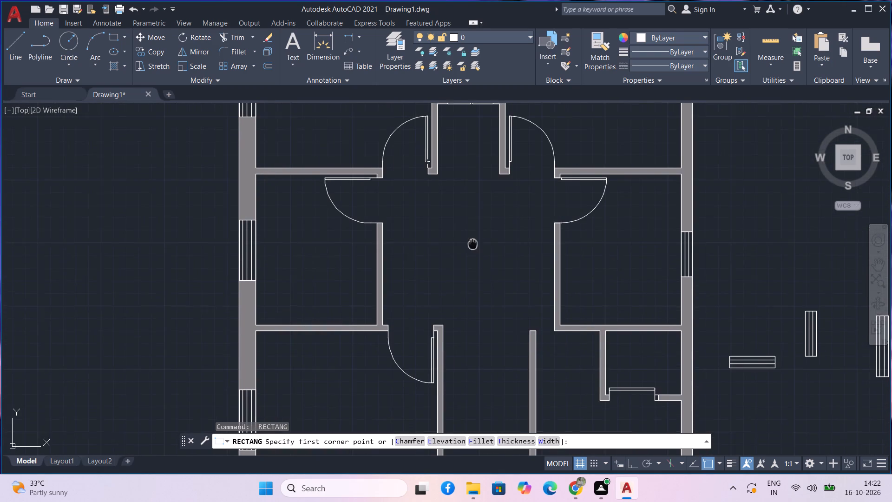
pyautogui.moveTo(472, 244); pyautogui.dragTo(470, 255, button='middle')
pyautogui.moveTo(472, 258); pyautogui.dragTo(480, 311, button='middle')
pyautogui.moveTo(498, 296); pyautogui.dragTo(502, 319, button='middle')
pyautogui.moveTo(503, 307); pyautogui.dragTo(503, 352, button='middle')
pyautogui.moveTo(504, 393); pyautogui.dragTo(504, 399, button='middle')
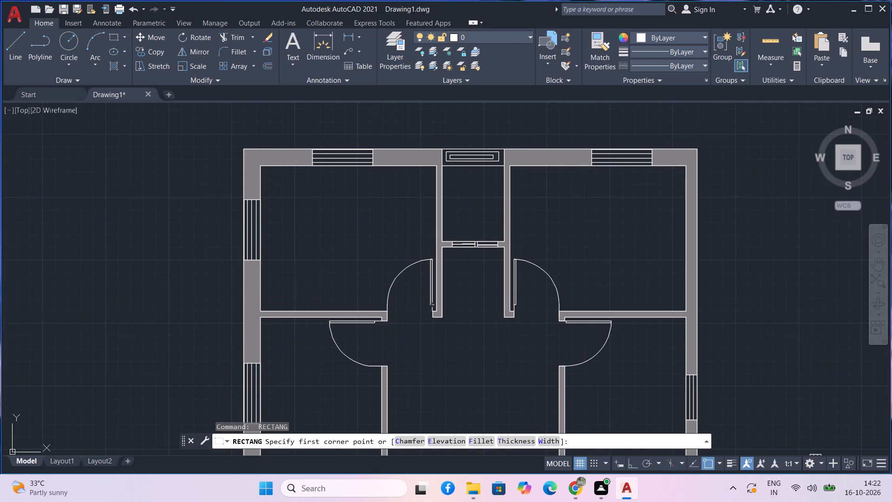
pyautogui.moveTo(504, 399); pyautogui.dragTo(515, 260, button='middle')
pyautogui.press('Escape')
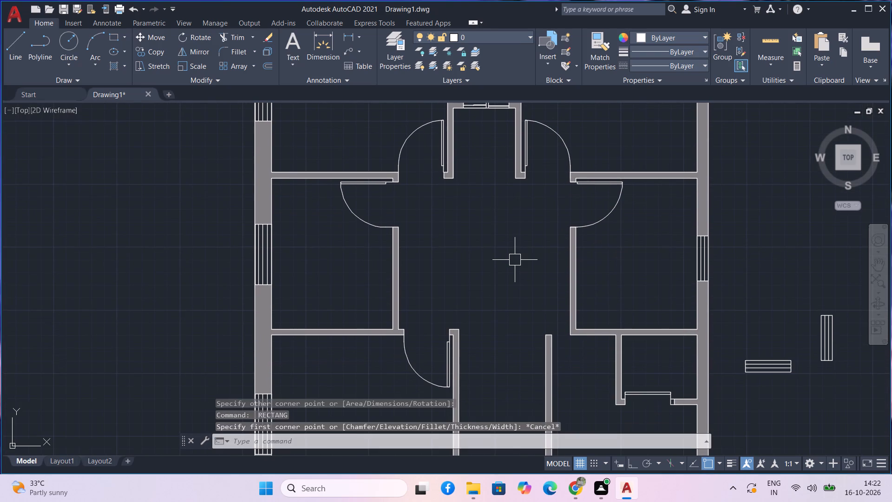
# Insert the House Designer blocks Toilet - top, Sink - Oval top and the rightmost bathroom faucet in the empty space west of the plan.
pyautogui.hotkey('ctrl', '2')
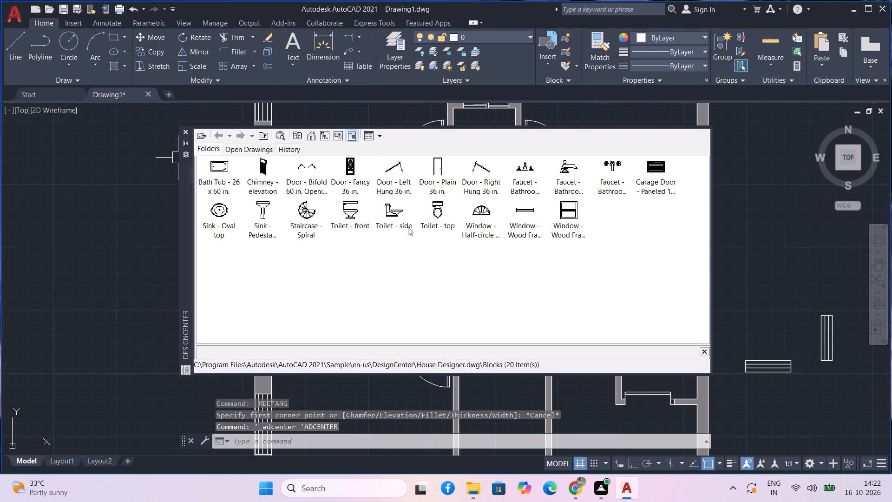
pyautogui.moveTo(439, 218); pyautogui.dragTo(105, 260)
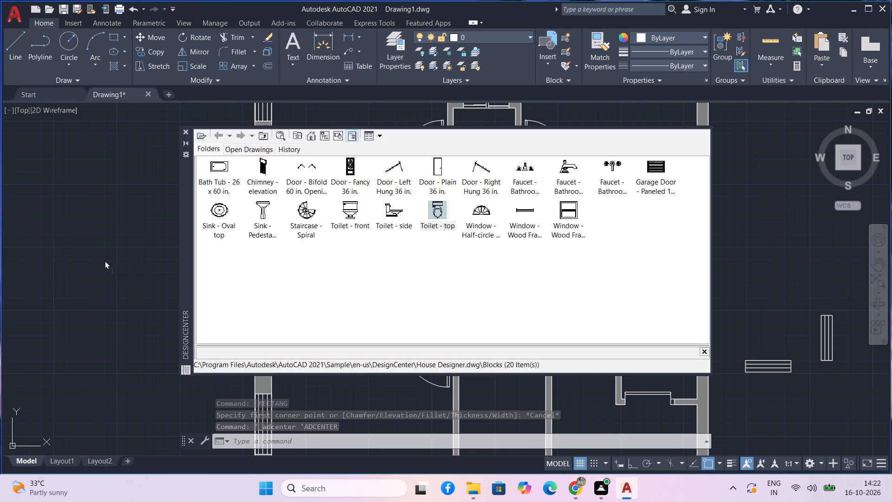
pyautogui.moveTo(105, 260); pyautogui.dragTo(113, 260)
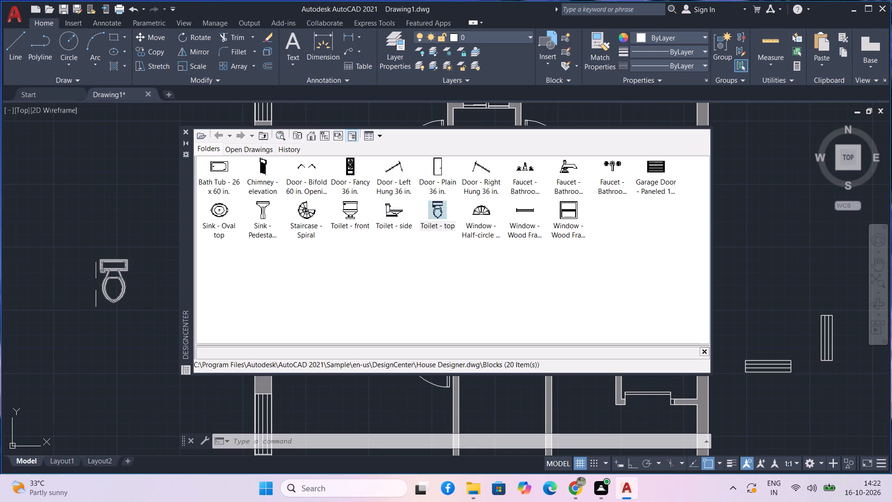
pyautogui.moveTo(216, 211); pyautogui.dragTo(114, 209)
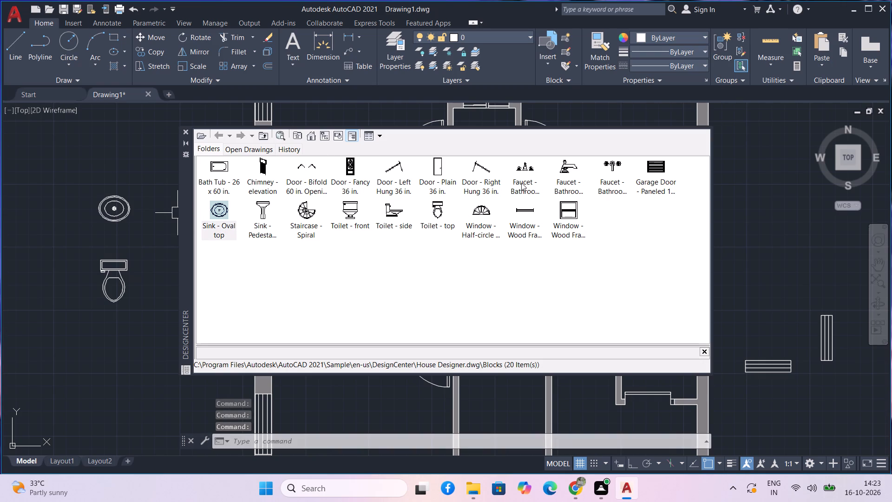
pyautogui.moveTo(612, 165); pyautogui.dragTo(241, 217)
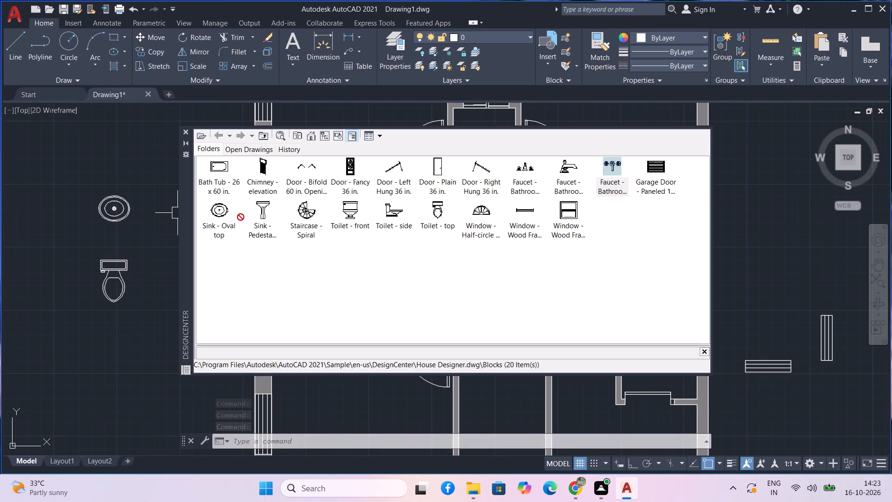
pyautogui.moveTo(241, 217); pyautogui.dragTo(116, 195)
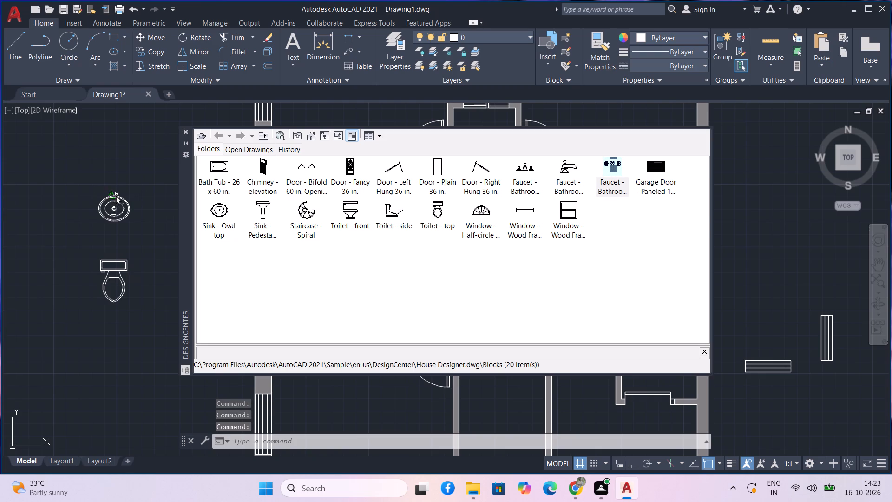
pyautogui.moveTo(116, 195); pyautogui.dragTo(119, 182)
# Browse DesignCenter from the Sample folder through en-us to the blocks of Home - Space Planner.dwg.
pyautogui.click(311, 138)
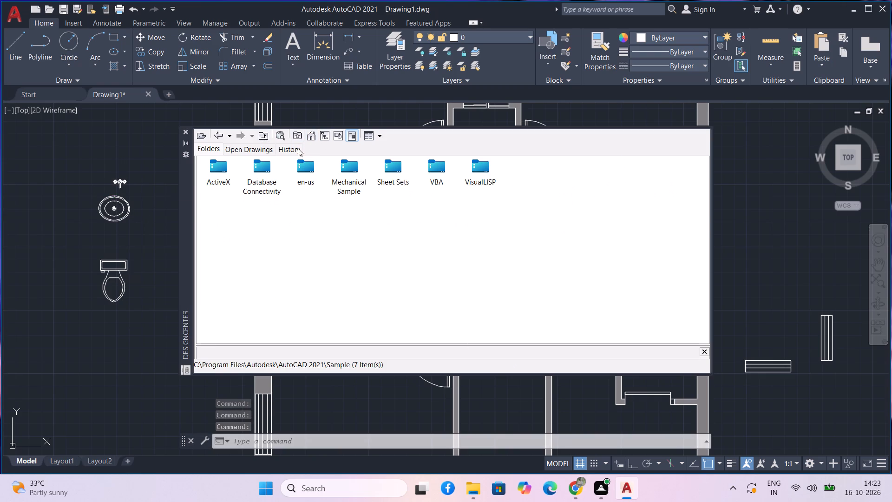
pyautogui.doubleClick(311, 164)
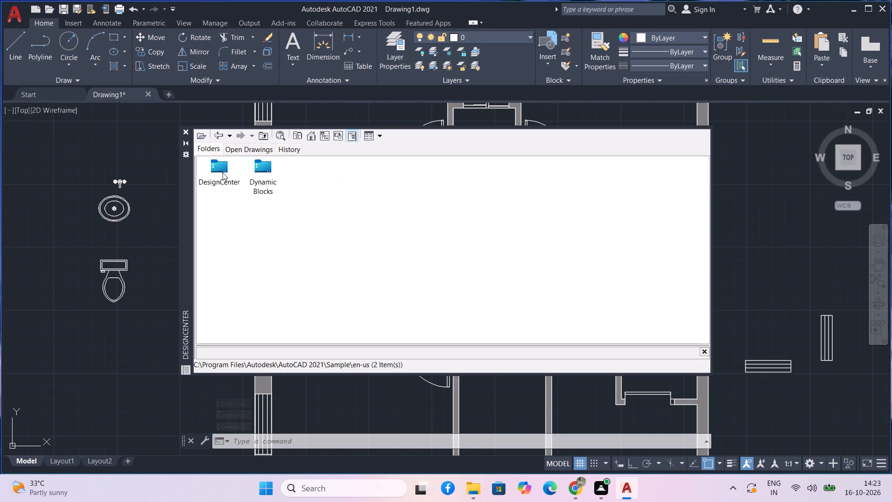
pyautogui.click(223, 170)
pyautogui.click(331, 218)
pyautogui.moveTo(227, 164); pyautogui.dragTo(226, 160)
pyautogui.click(245, 160)
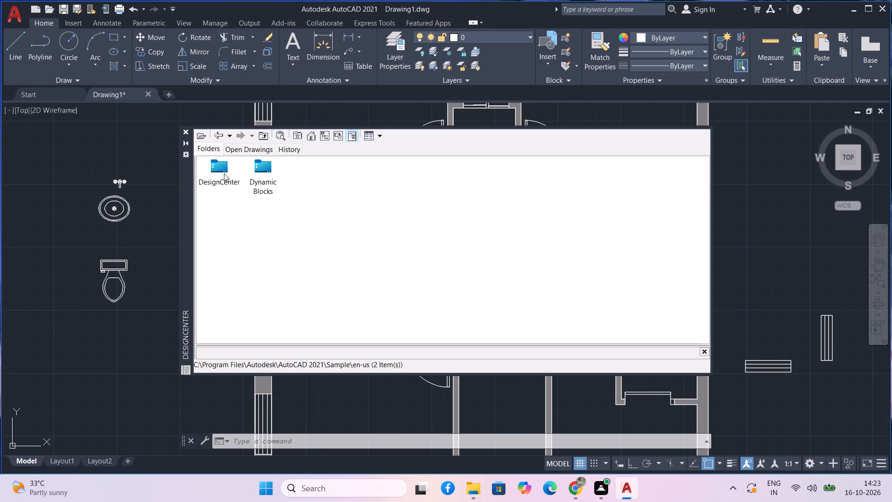
pyautogui.doubleClick(222, 171)
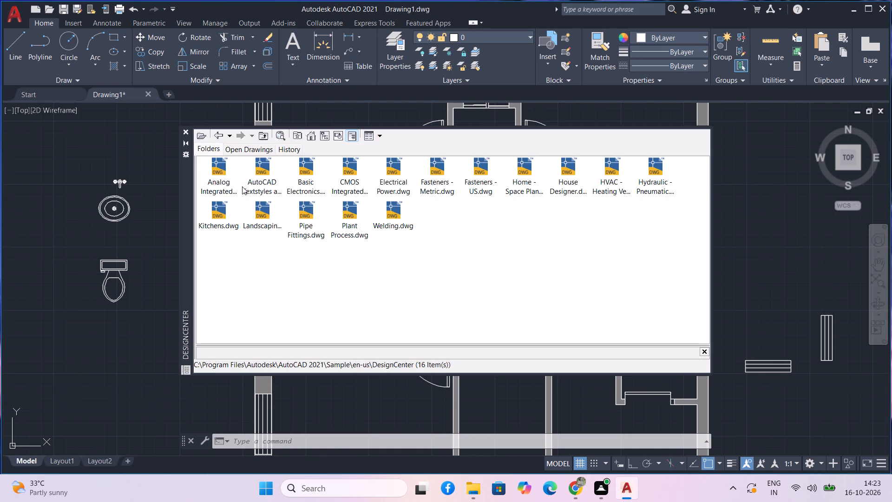
pyautogui.doubleClick(528, 173)
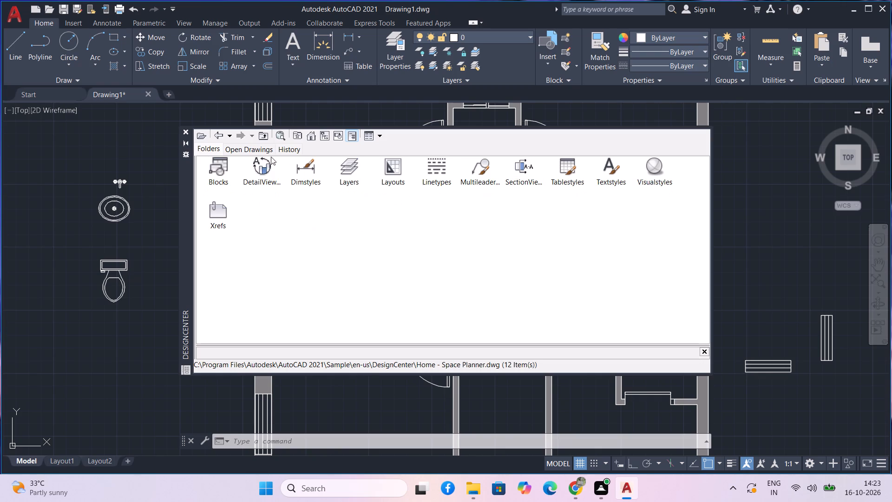
pyautogui.doubleClick(224, 170)
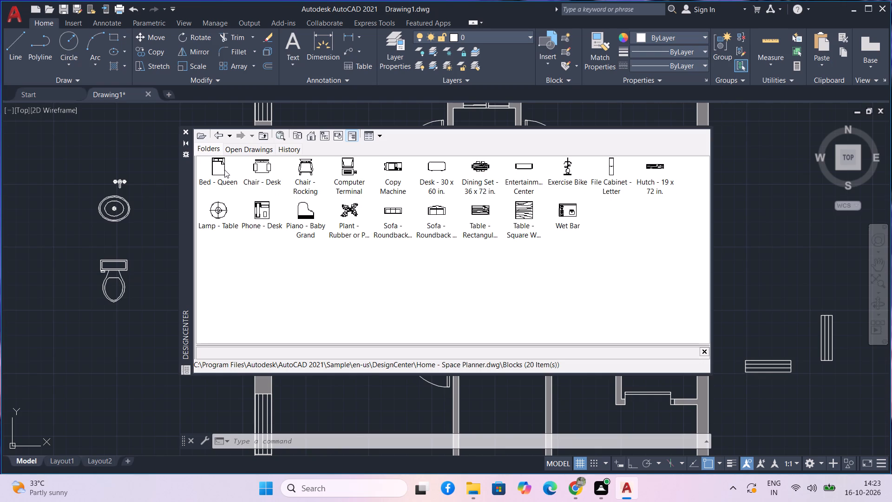
# Insert the Bed - Queen block below the toilet west of the plan and place the Lamp - Table block over it.
pyautogui.moveTo(224, 170); pyautogui.dragTo(117, 333)
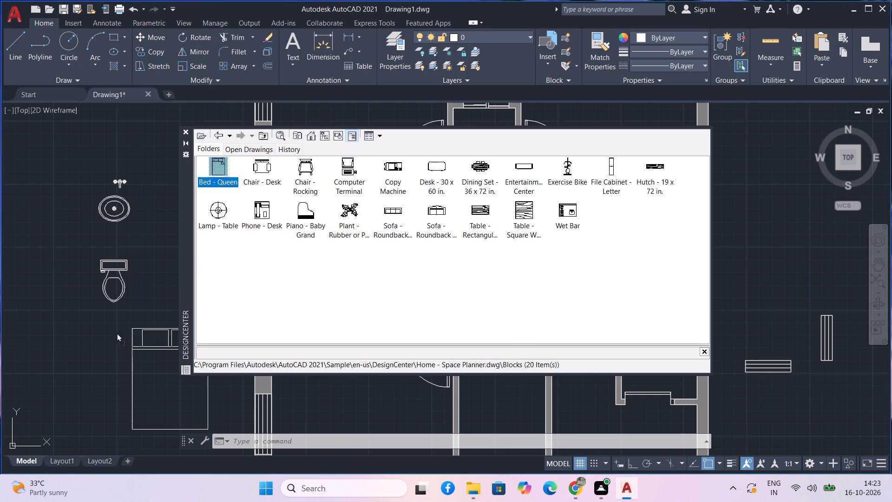
pyautogui.moveTo(117, 333); pyautogui.dragTo(79, 338)
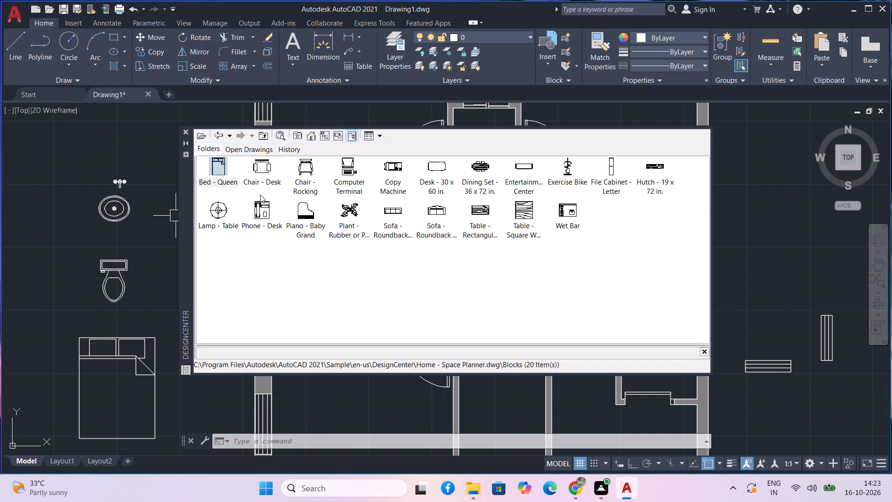
pyautogui.moveTo(220, 207); pyautogui.dragTo(114, 376)
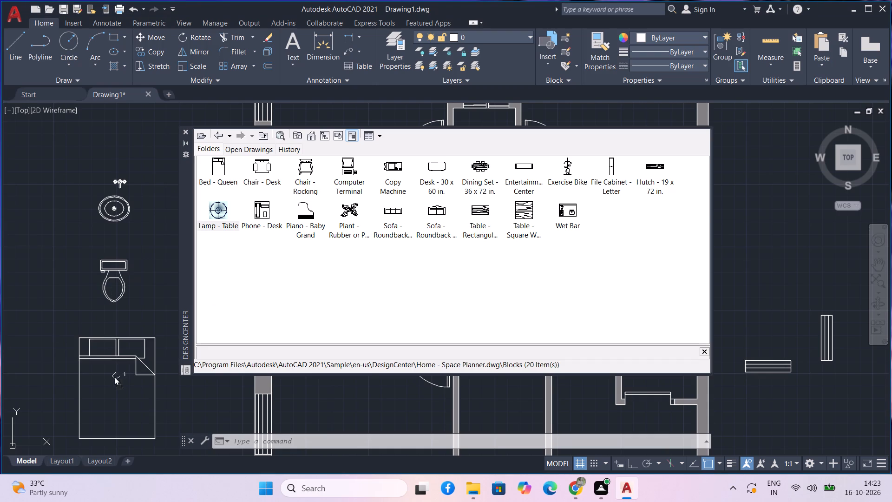
pyautogui.moveTo(114, 376); pyautogui.dragTo(105, 378)
# Insert the three-seat and two-seat Sofa - Roundback blocks east of the plan, with the two-seater above the three-seater.
pyautogui.moveTo(387, 213); pyautogui.dragTo(140, 251)
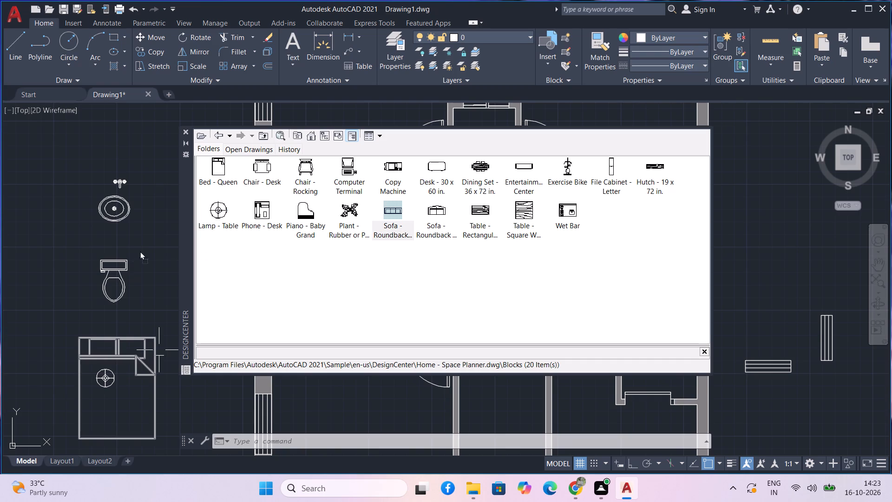
pyautogui.moveTo(140, 251); pyautogui.dragTo(800, 274)
pyautogui.moveTo(800, 274); pyautogui.dragTo(792, 257)
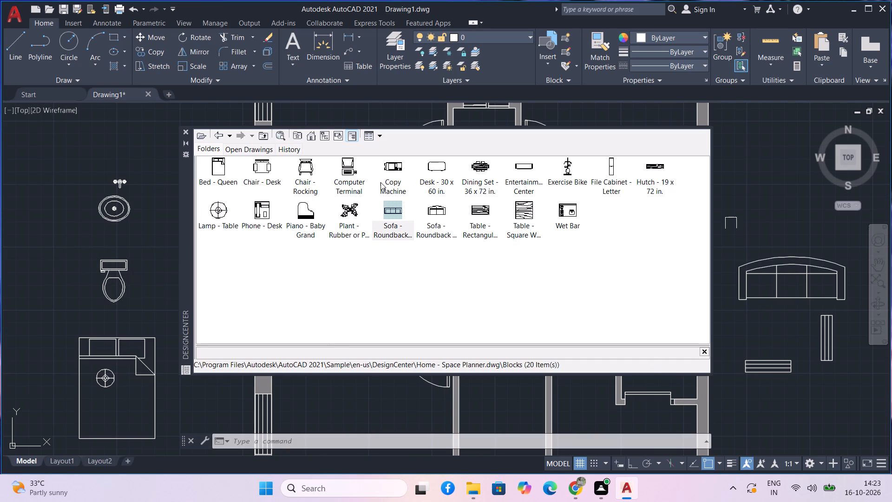
pyautogui.moveTo(436, 209); pyautogui.dragTo(773, 204)
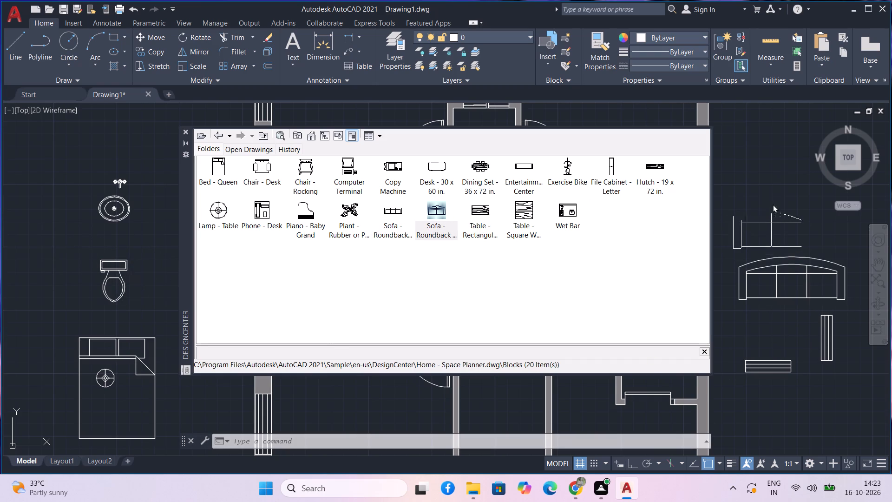
pyautogui.moveTo(773, 204); pyautogui.dragTo(777, 187)
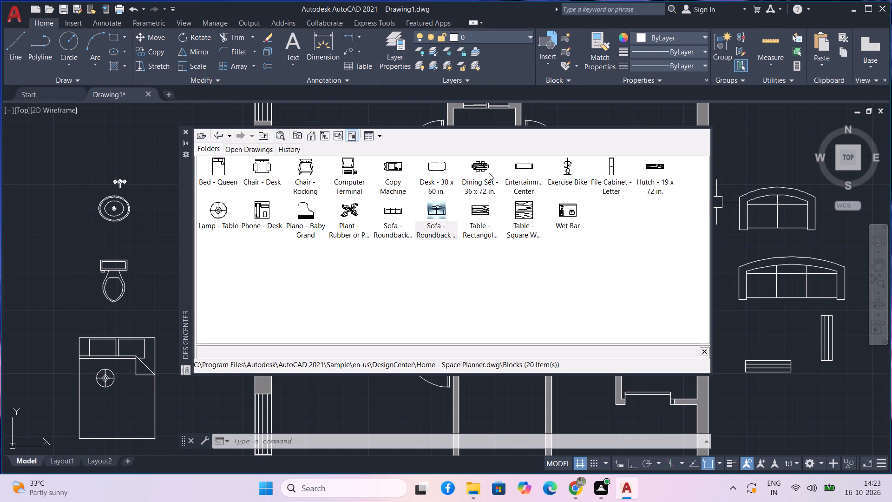
# Insert the Dining Set - 36 x 72 in. block below the spare windows east of the plan and the rectangular table above the sofas.
pyautogui.moveTo(481, 166); pyautogui.dragTo(766, 420)
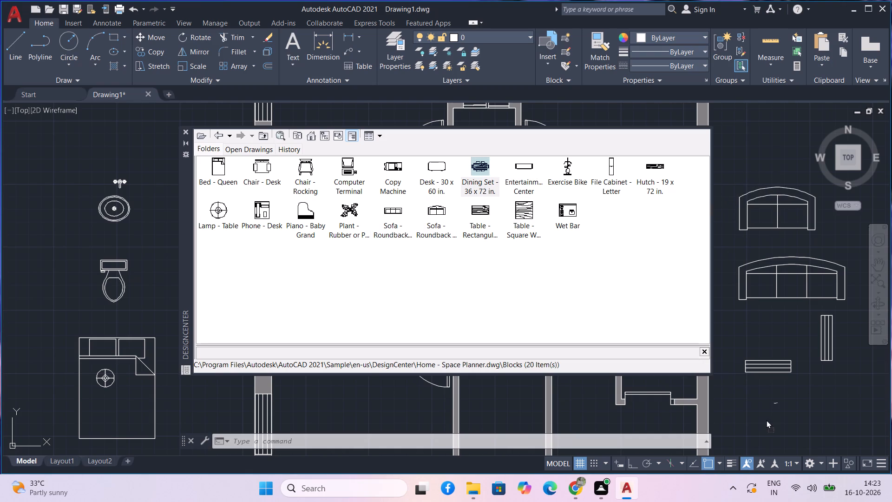
pyautogui.moveTo(766, 420); pyautogui.dragTo(813, 418)
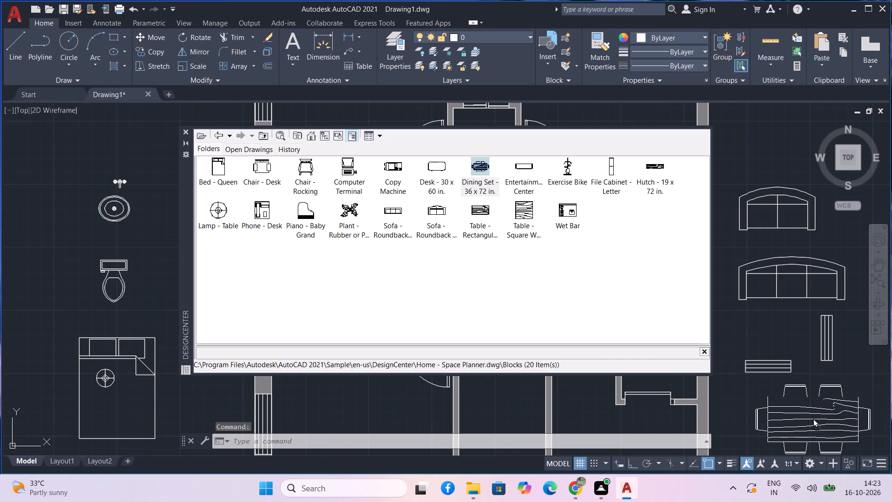
pyautogui.moveTo(813, 418); pyautogui.dragTo(813, 413)
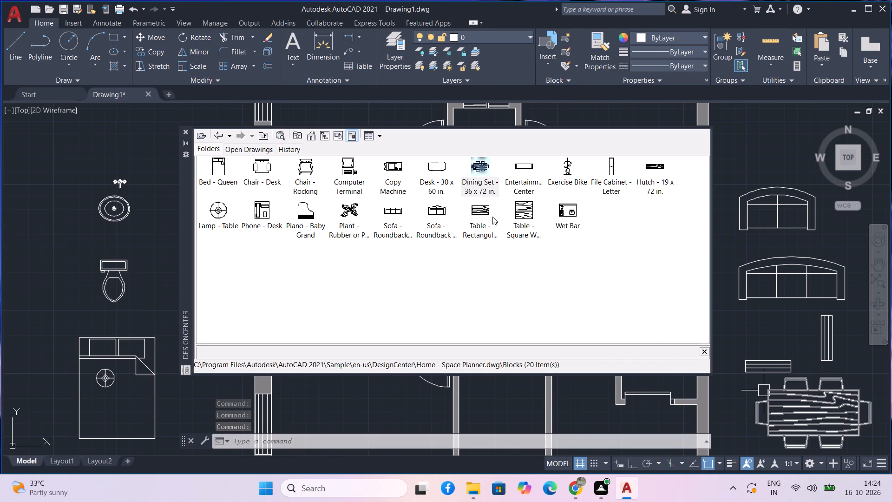
pyautogui.moveTo(484, 214); pyautogui.dragTo(773, 179)
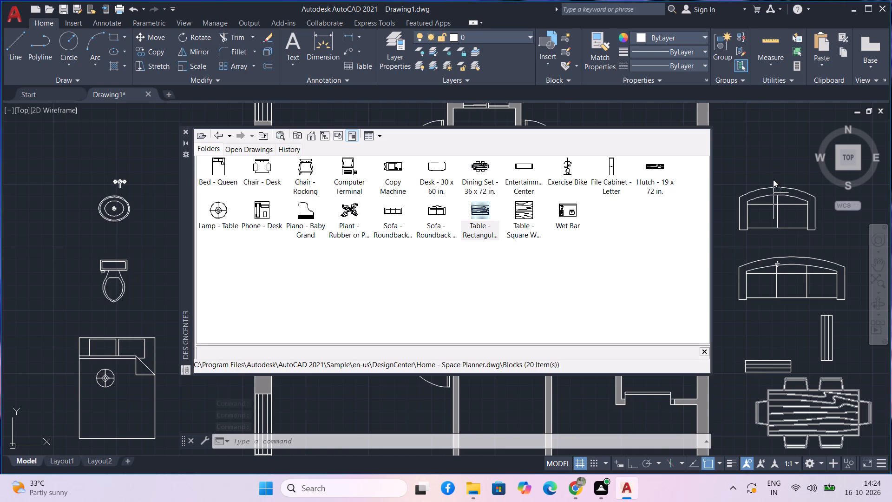
pyautogui.moveTo(773, 179); pyautogui.dragTo(734, 133)
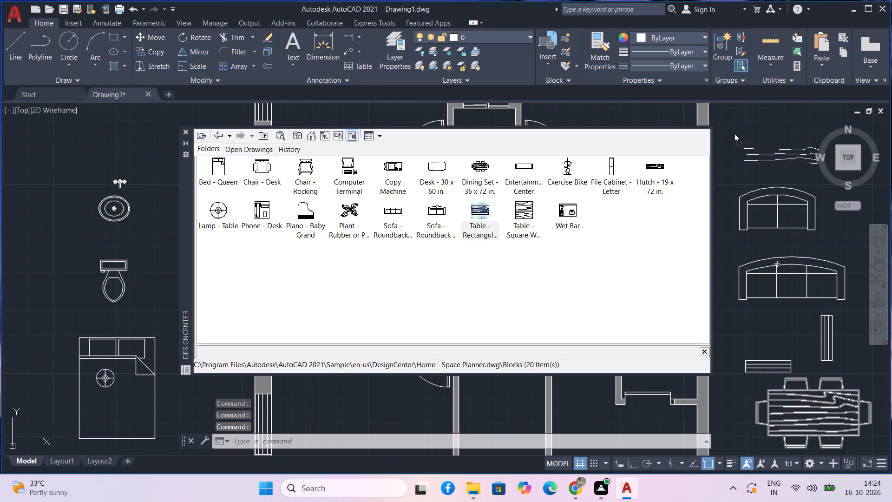
pyautogui.moveTo(734, 133); pyautogui.dragTo(733, 133)
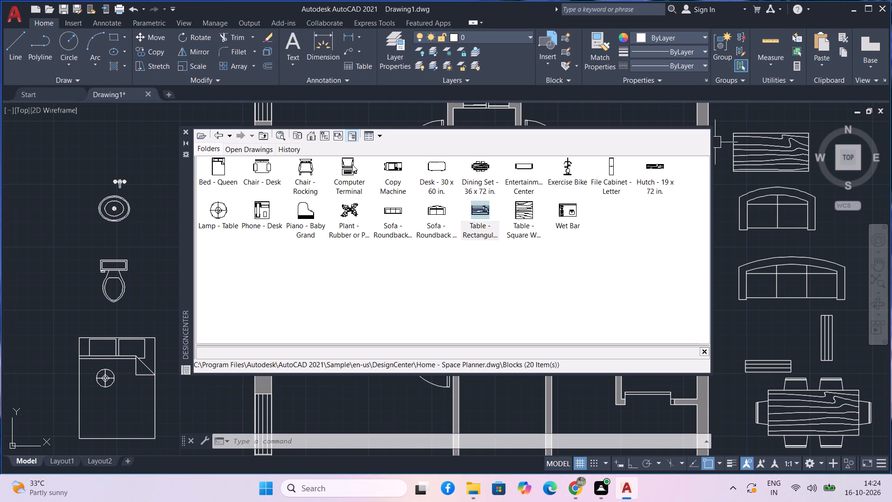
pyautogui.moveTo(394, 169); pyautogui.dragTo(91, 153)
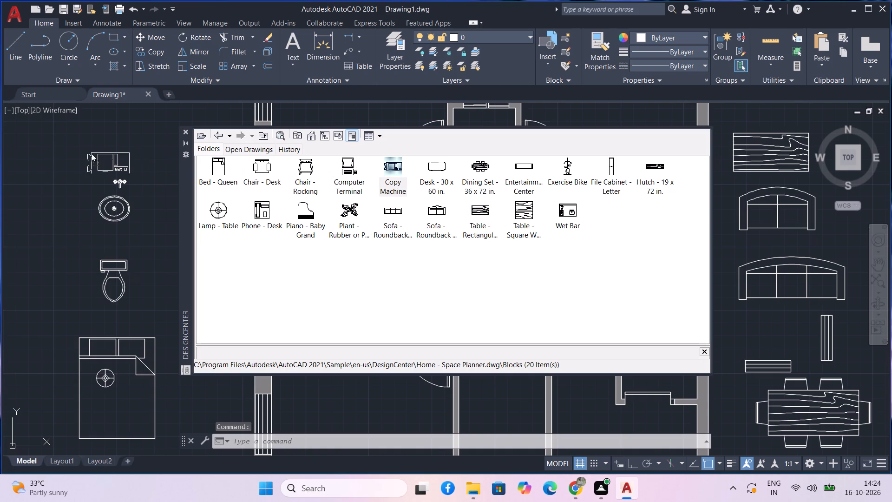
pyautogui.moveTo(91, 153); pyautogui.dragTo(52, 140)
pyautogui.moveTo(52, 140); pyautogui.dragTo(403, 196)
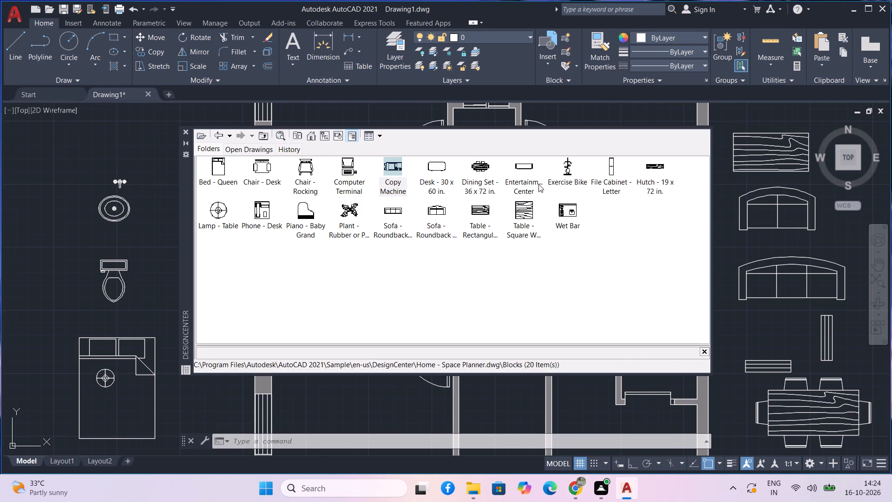
# Browse DesignCenter from the Sample folder through en-us to the blocks of Kitchens.dwg.
pyautogui.click(312, 137)
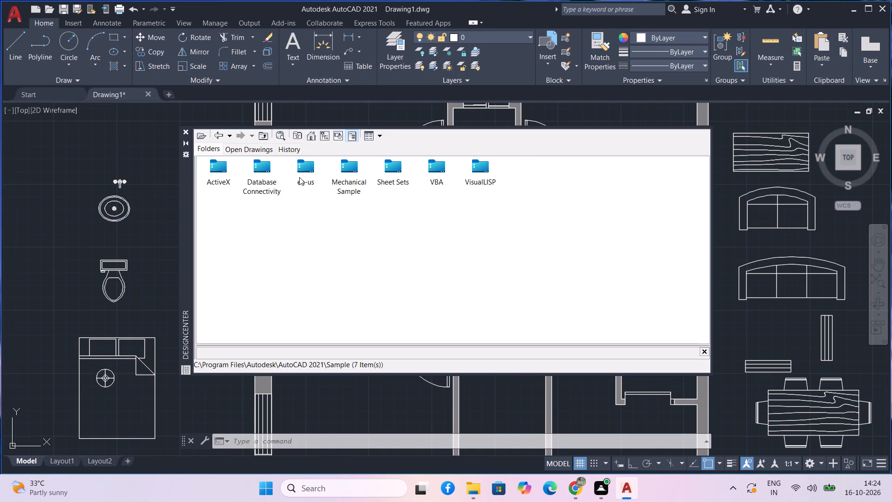
pyautogui.doubleClick(308, 172)
pyautogui.doubleClick(220, 168)
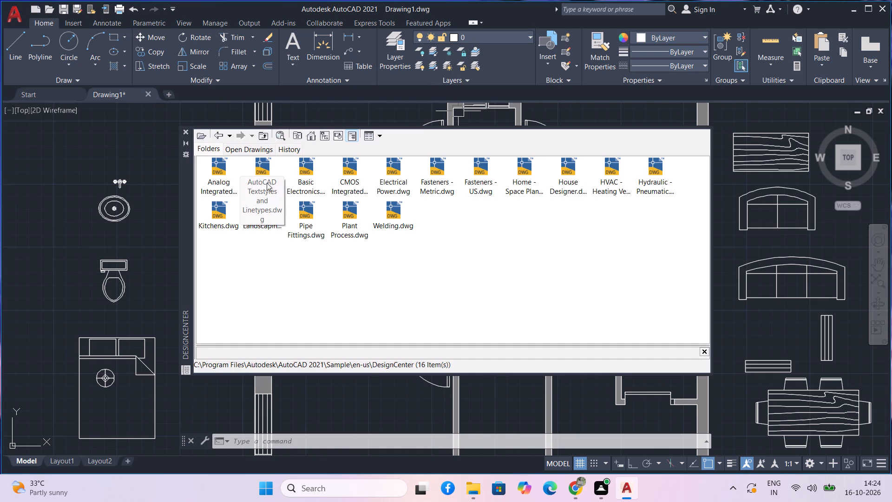
pyautogui.doubleClick(222, 211)
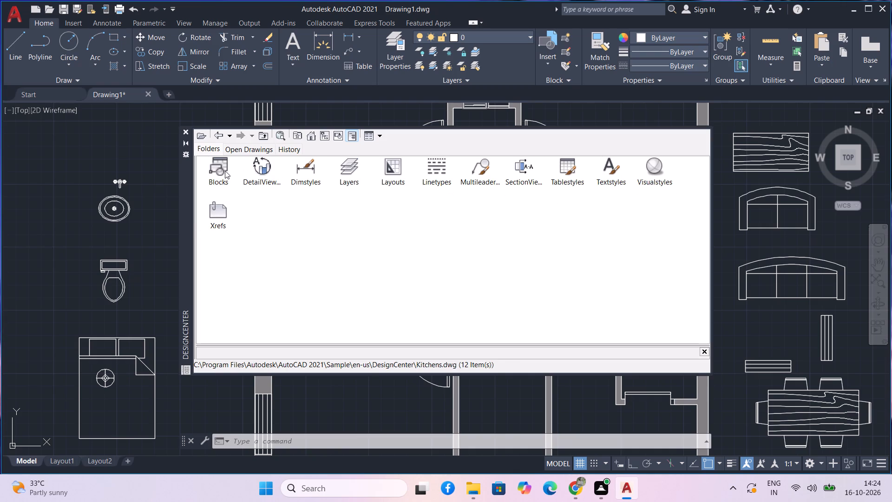
pyautogui.doubleClick(225, 171)
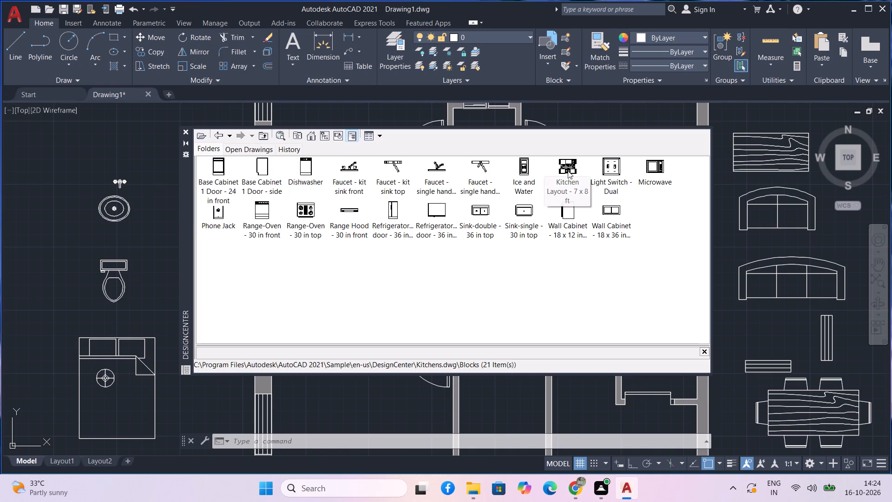
# Insert the Kitchen Layout - 7 x 8 ft block west of the plan, over the washbasin and above the toilet.
pyautogui.moveTo(568, 171); pyautogui.dragTo(81, 253)
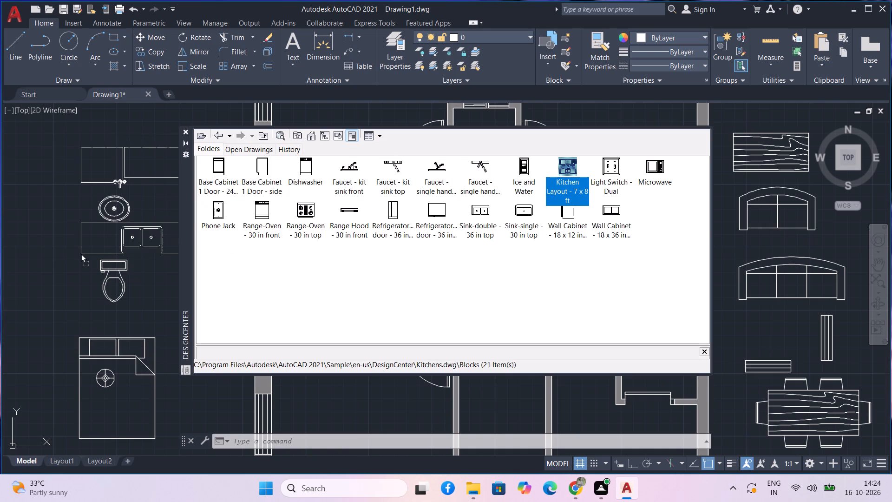
pyautogui.moveTo(81, 253); pyautogui.dragTo(51, 253)
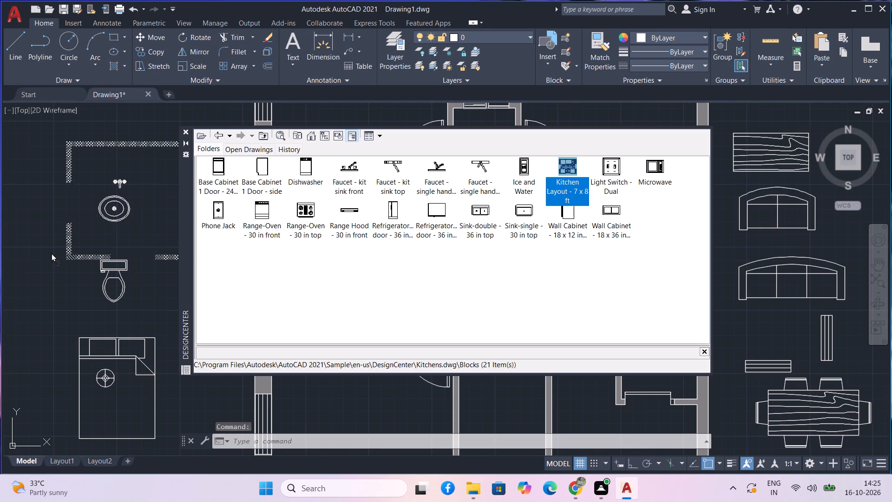
pyautogui.moveTo(51, 253); pyautogui.dragTo(47, 253)
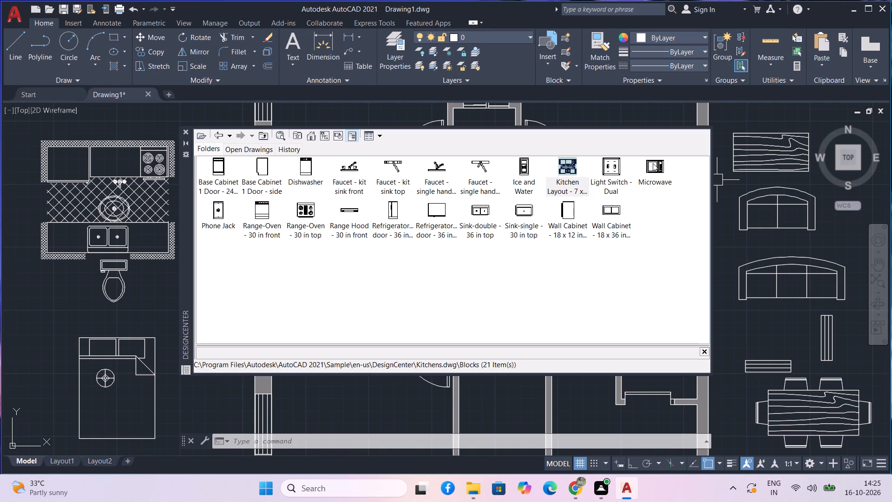
# Insert the Microwave block on the upper-left counter of the kitchen layout west of the plan.
pyautogui.moveTo(653, 163); pyautogui.dragTo(50, 169)
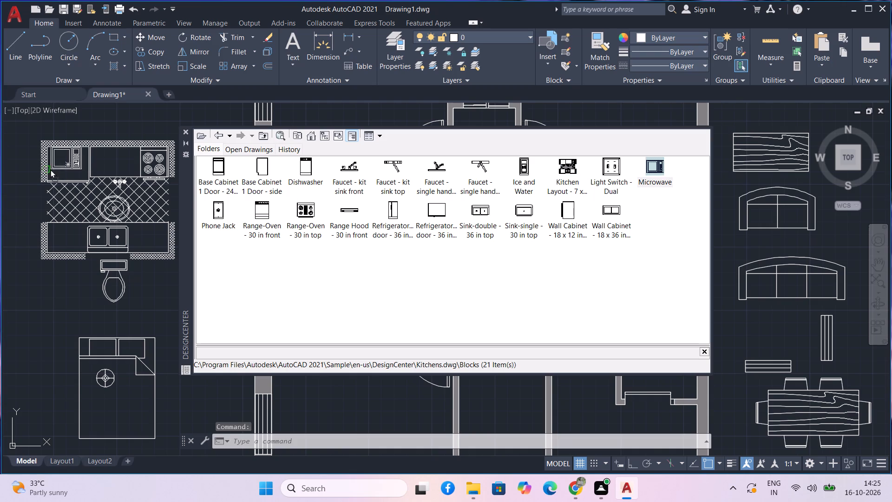
pyautogui.moveTo(50, 169); pyautogui.dragTo(50, 173)
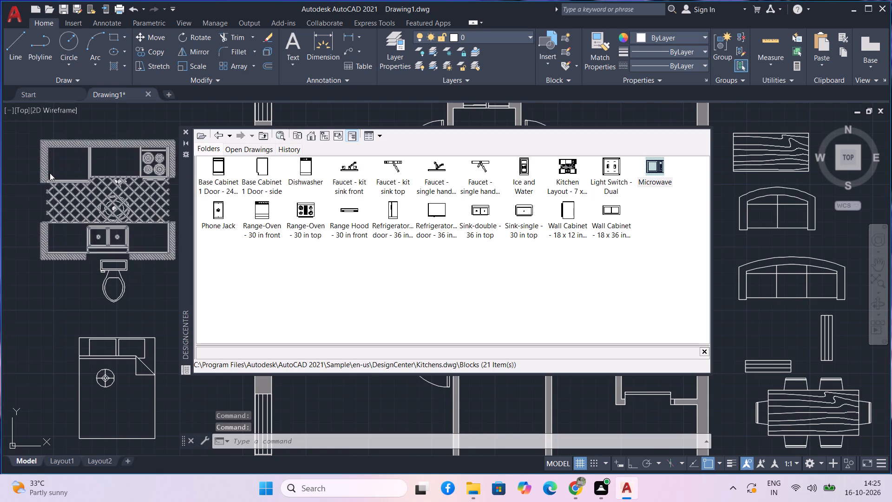
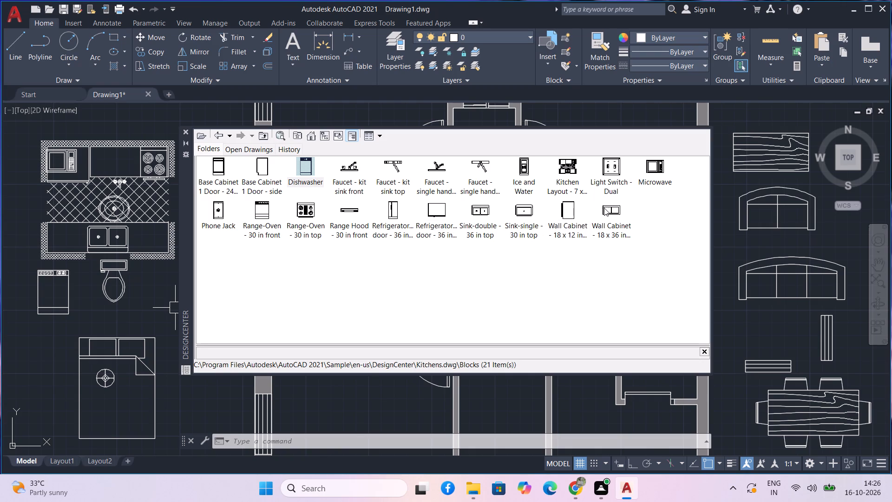
# Insert the Wall Cabinet - 18 x 36 in. block at the kitchen layout's lower-right corner west of the plan and close DesignCenter.
pyautogui.moveTo(613, 208); pyautogui.dragTo(144, 251)
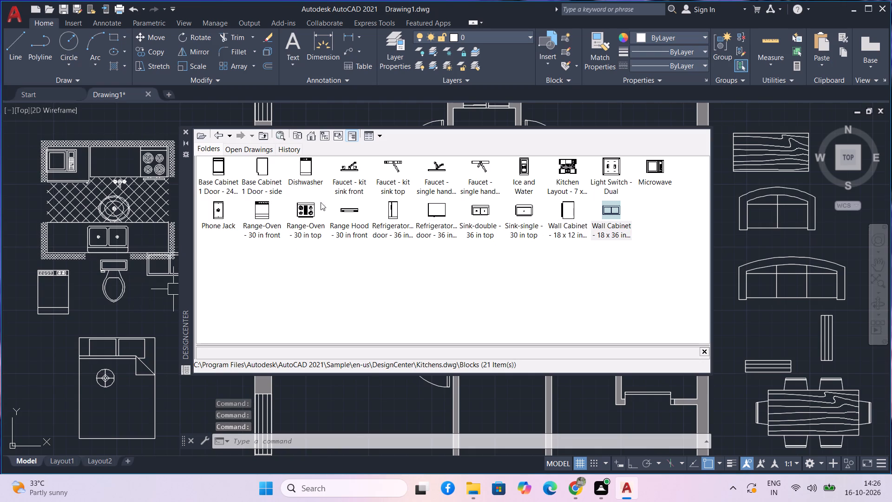
pyautogui.click(186, 132)
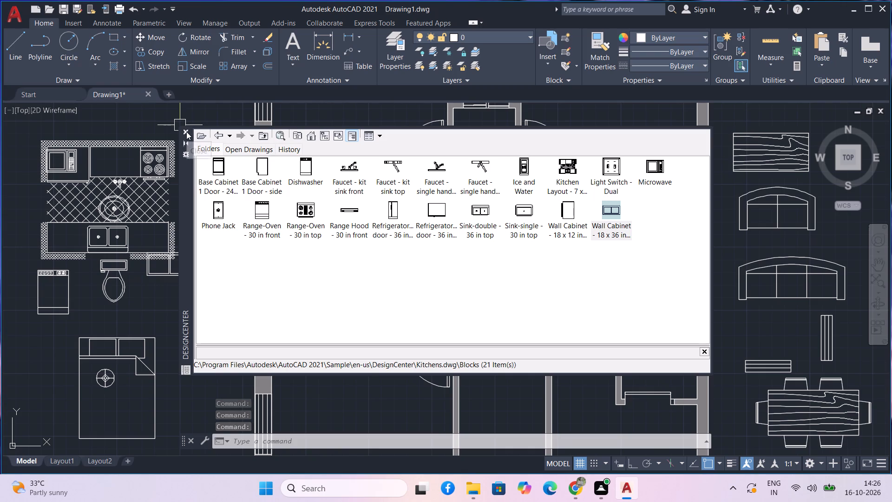
# Move the wall cabinet down and to the right, clear of the kitchen layout's hatched wall corner.
pyautogui.scroll(2, 152, 279)
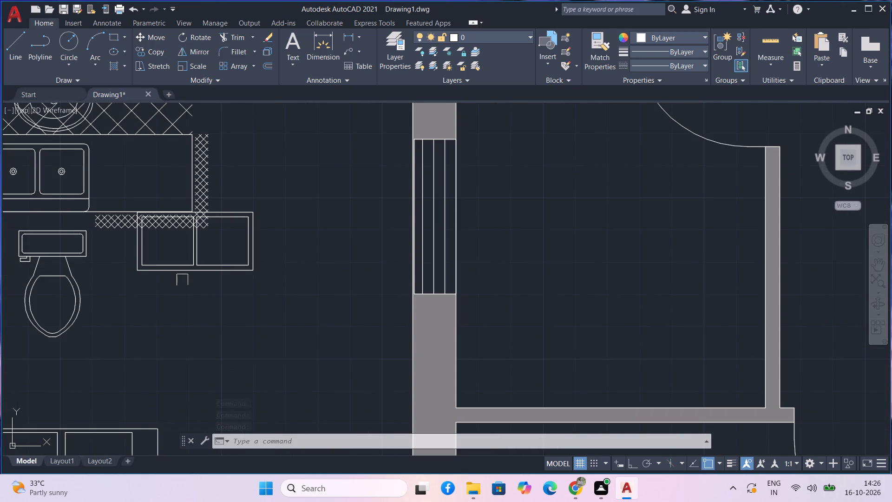
pyautogui.click(278, 290)
pyautogui.click(240, 254)
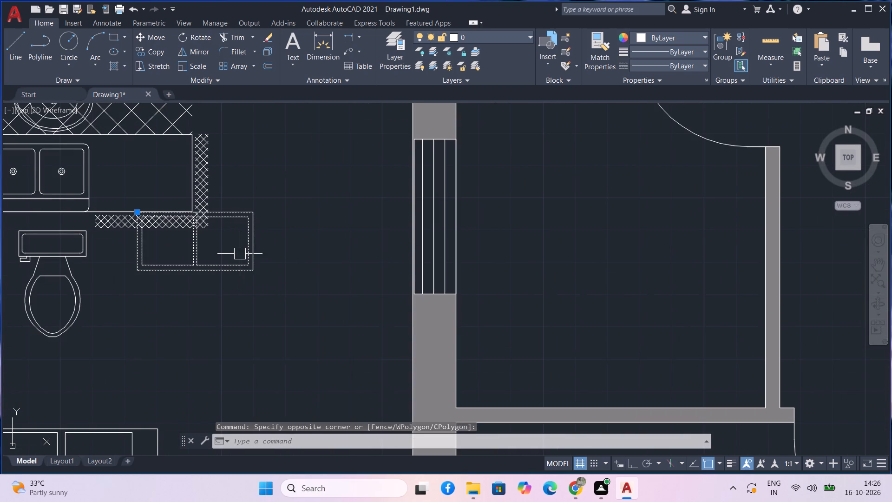
pyautogui.write('m')
pyautogui.press('space')
pyautogui.click(251, 269)
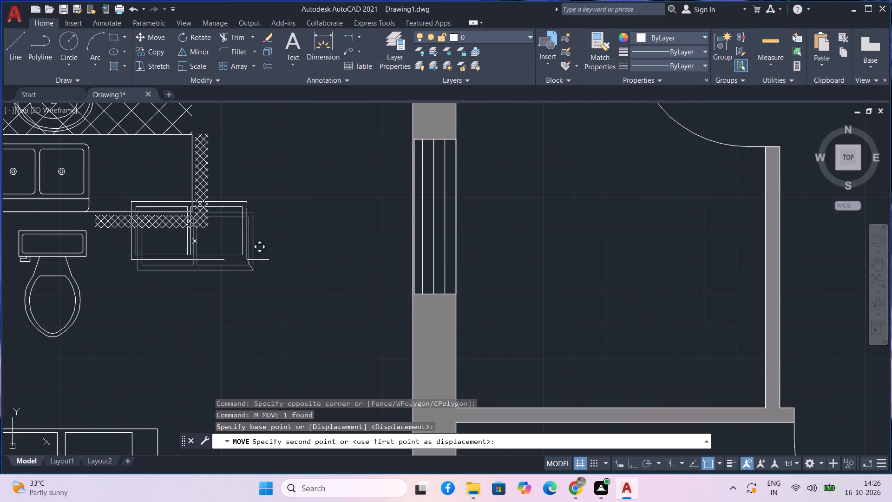
pyautogui.click(290, 316)
# Scale the wall cabinet down freehand about its lower-right corner so it fits the kitchen counter depth.
pyautogui.moveTo(310, 356); pyautogui.dragTo(290, 320)
pyautogui.click(261, 296)
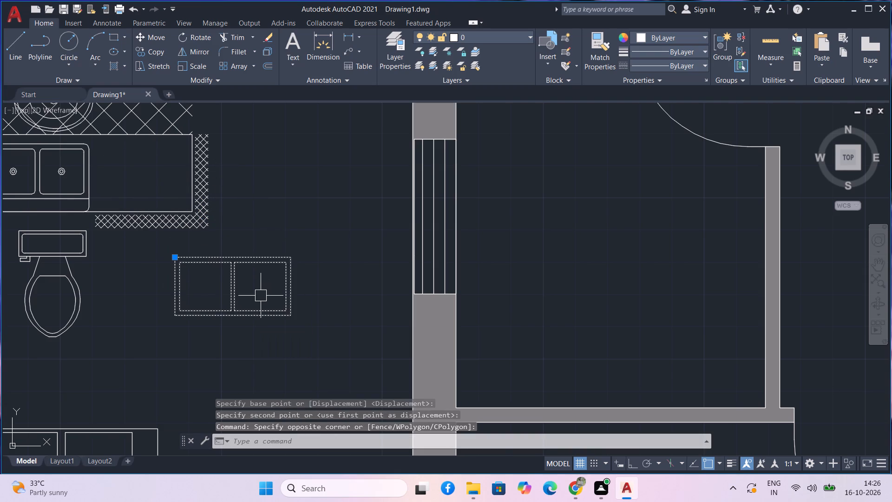
pyautogui.write('sc')
pyautogui.press('space')
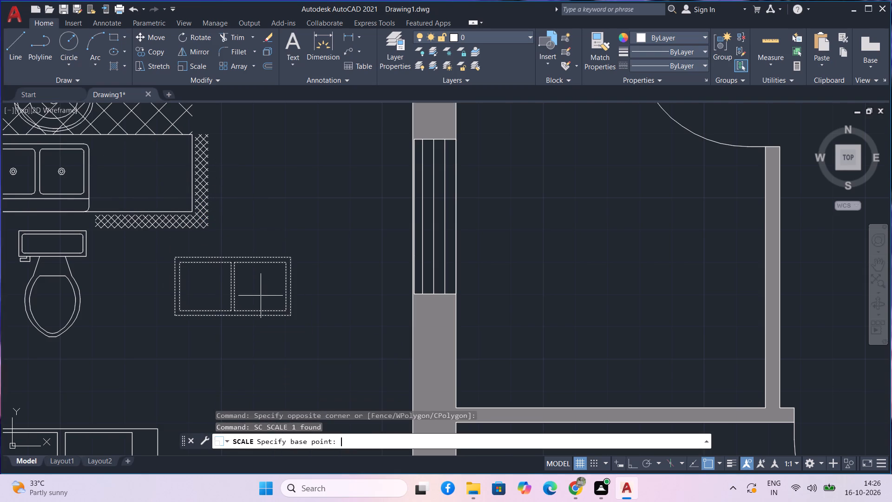
pyautogui.click(288, 316)
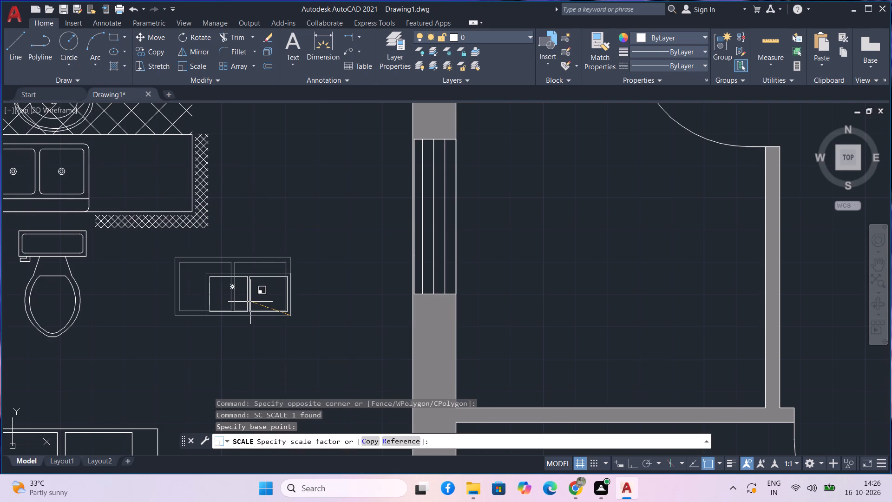
pyautogui.click(250, 302)
# Move the wall cabinet onto the lower kitchen counter, to the right of the double sink, against the counter's right end.
pyautogui.moveTo(315, 335); pyautogui.dragTo(295, 311)
pyautogui.click(280, 299)
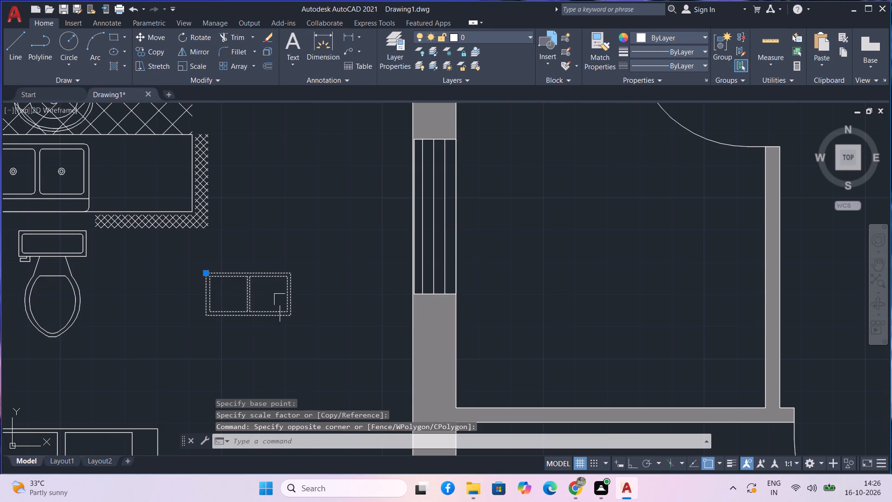
pyautogui.write('m')
pyautogui.press('space')
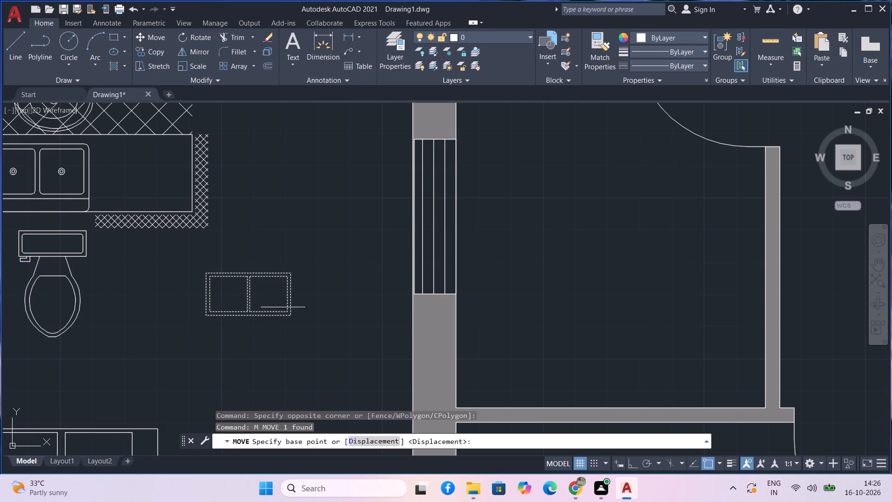
pyautogui.click(286, 318)
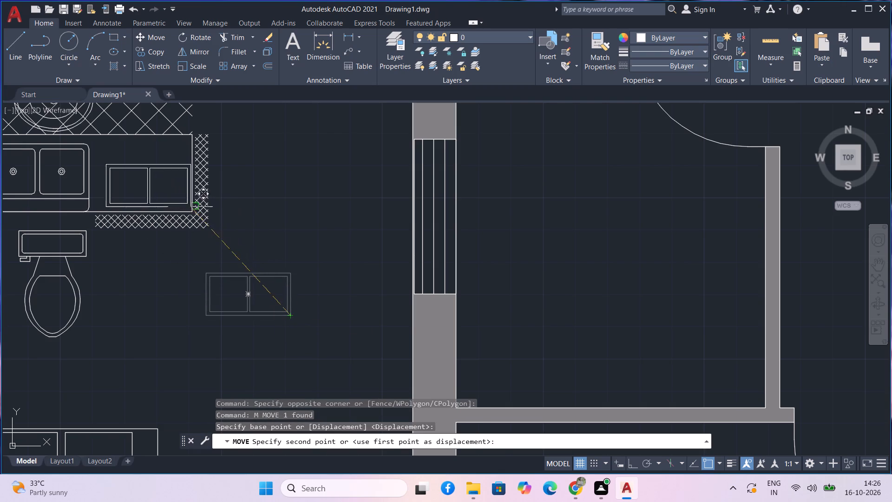
pyautogui.click(186, 198)
# Scale the dishwasher beside the toilet down freehand about its lower-right corner so it fits the kitchen counter.
pyautogui.scroll(-1, 207, 223)
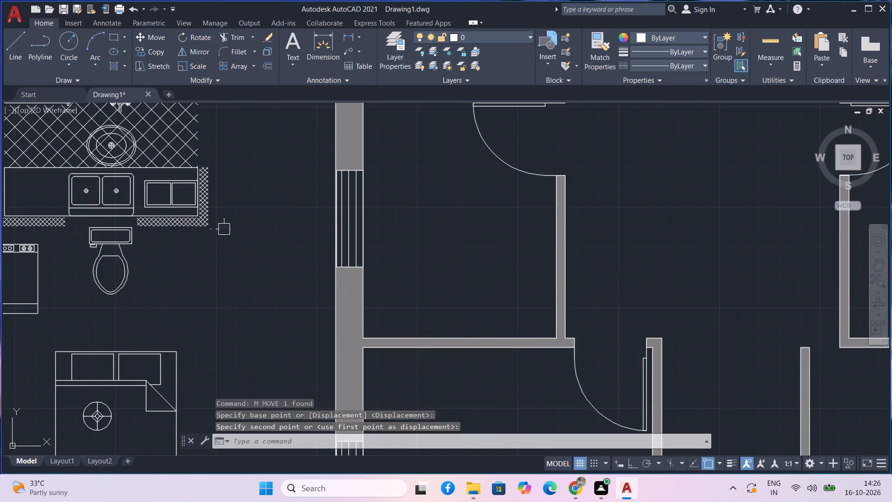
pyautogui.scroll(-2, 227, 258)
pyautogui.moveTo(220, 280); pyautogui.dragTo(292, 291, button='middle')
pyautogui.scroll(2, 185, 282)
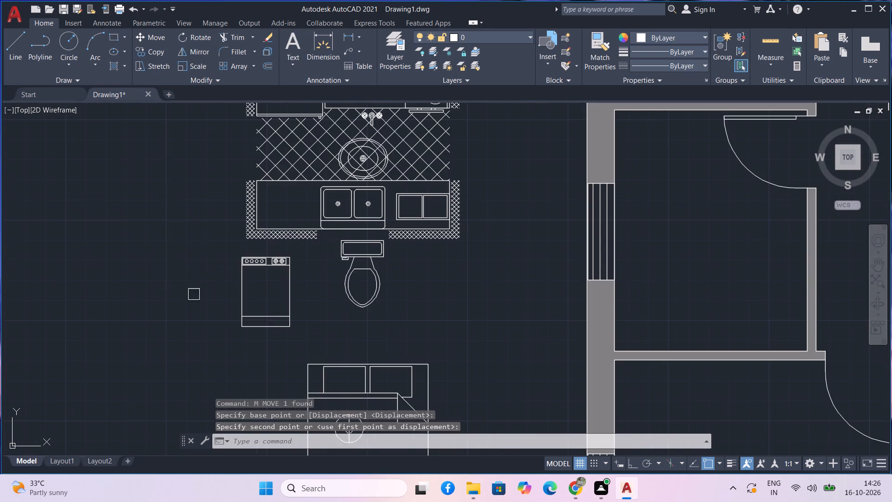
pyautogui.scroll(1, 279, 330)
pyautogui.moveTo(329, 312); pyautogui.dragTo(351, 333, button='middle')
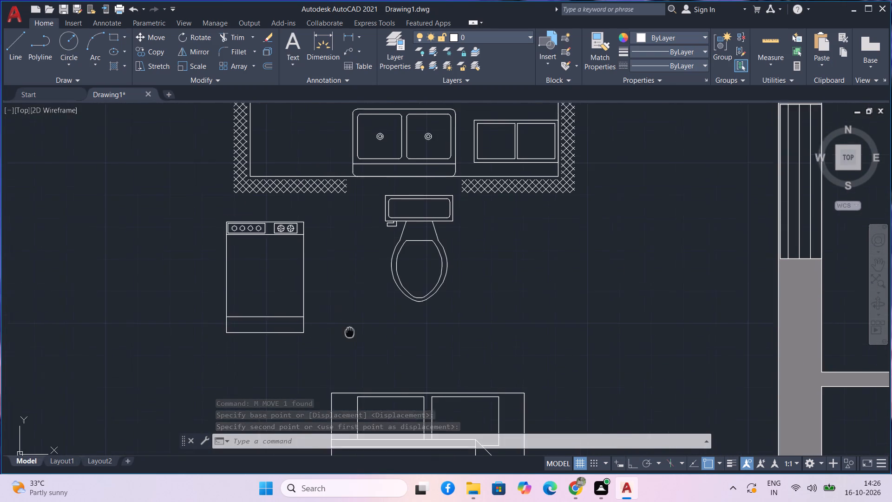
pyautogui.moveTo(351, 333); pyautogui.dragTo(354, 333, button='middle')
pyautogui.moveTo(369, 357); pyautogui.dragTo(323, 341)
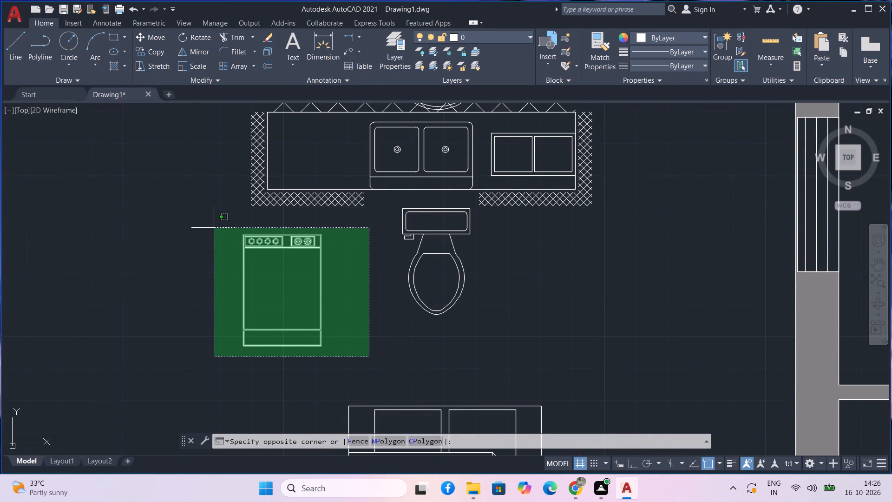
pyautogui.click(214, 228)
pyautogui.write('sc')
pyautogui.press('space')
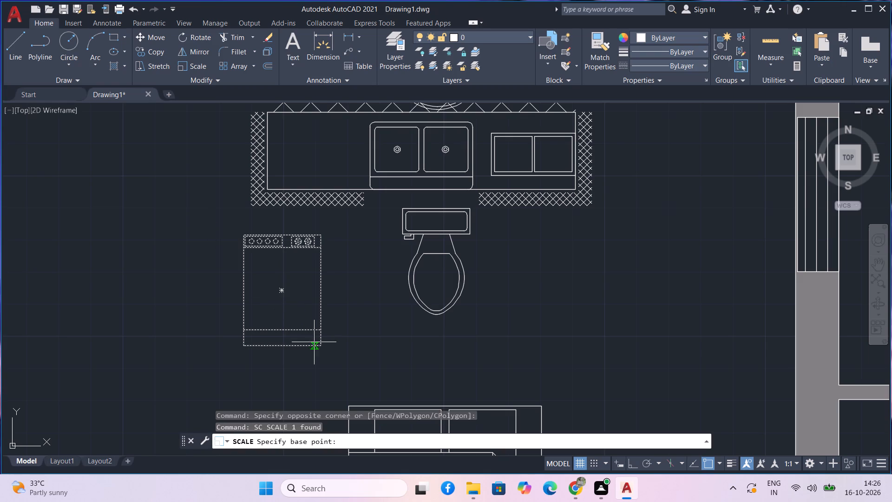
pyautogui.click(320, 344)
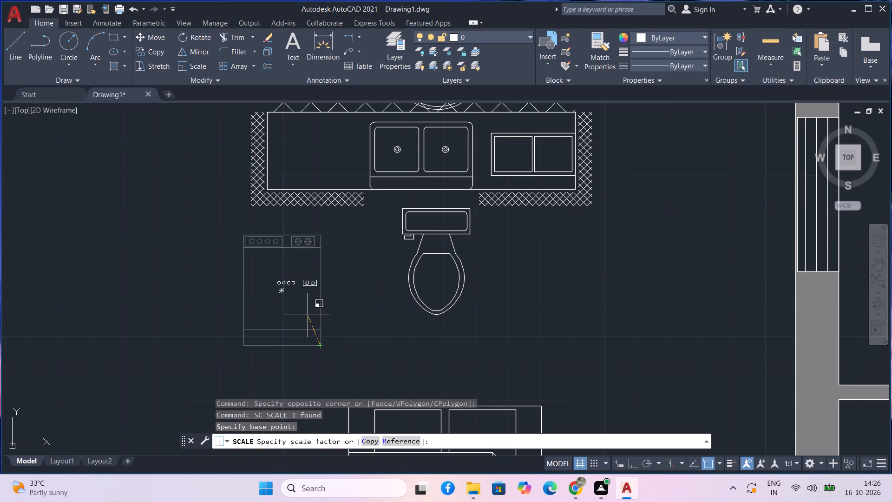
pyautogui.click(308, 315)
# Move the dishwasher onto the lower kitchen counter, left of the double sink, with its base on the counter's bottom edge.
pyautogui.click(326, 335)
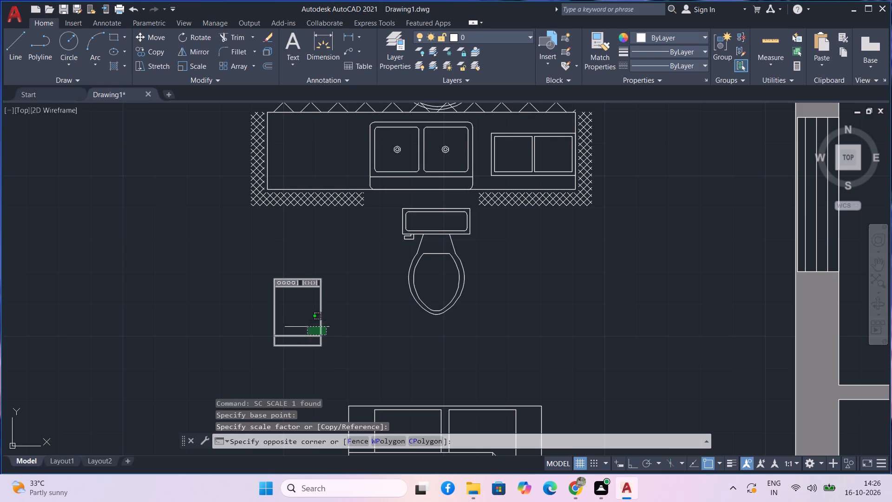
pyautogui.click(307, 327)
pyautogui.write('m')
pyautogui.press('space')
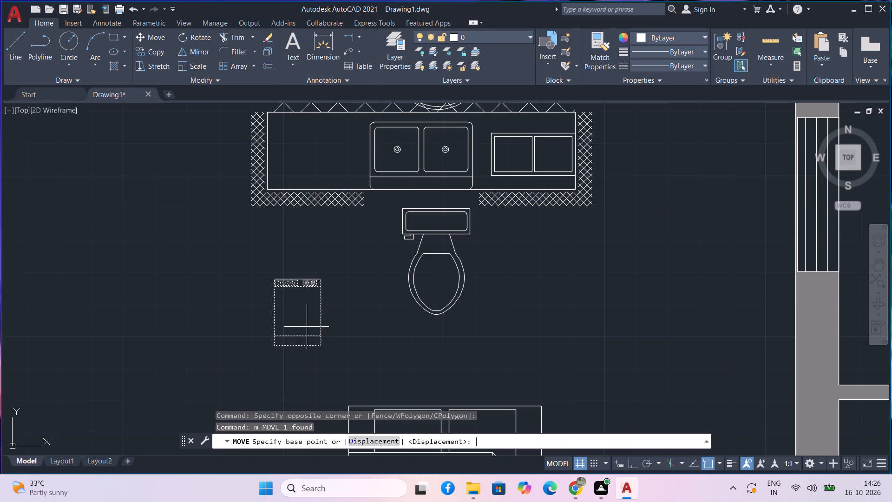
pyautogui.click(317, 349)
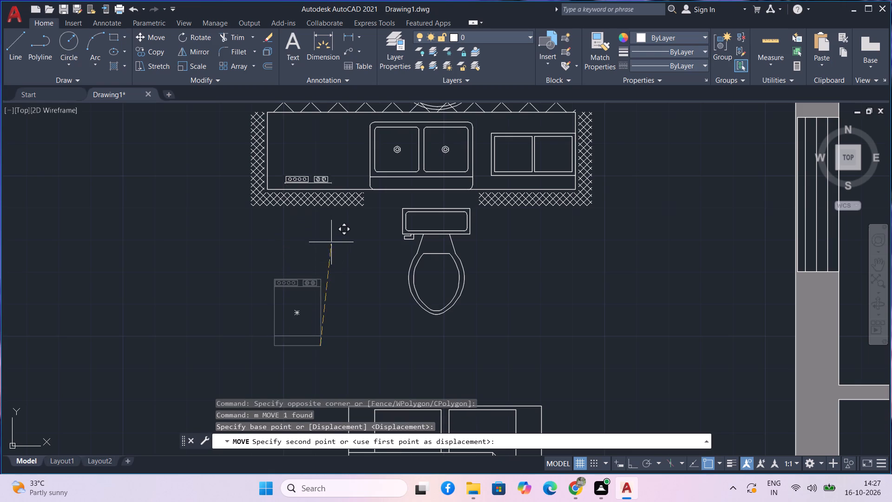
pyautogui.scroll(1, 336, 227)
pyautogui.moveTo(334, 243); pyautogui.dragTo(318, 344, button='middle')
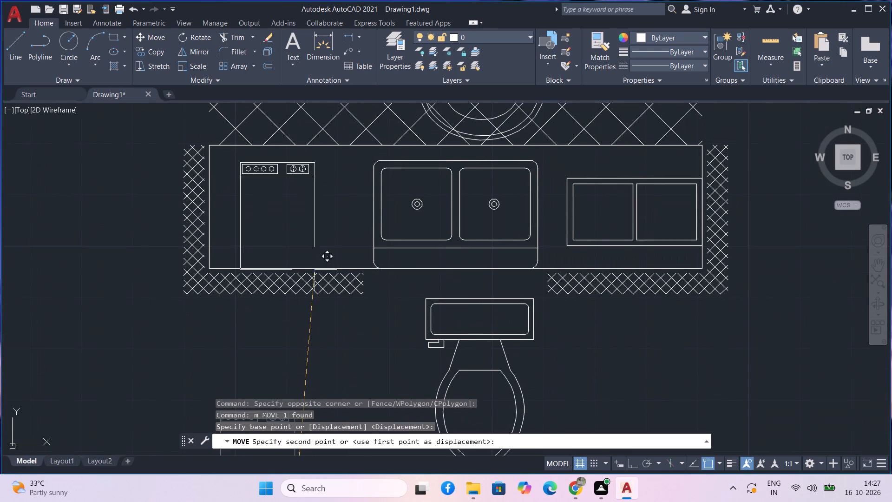
pyautogui.click(315, 263)
# Move the toilet from directly below the kitchen layout to a clear spot below its lower-left corner.
pyautogui.scroll(-2, 294, 317)
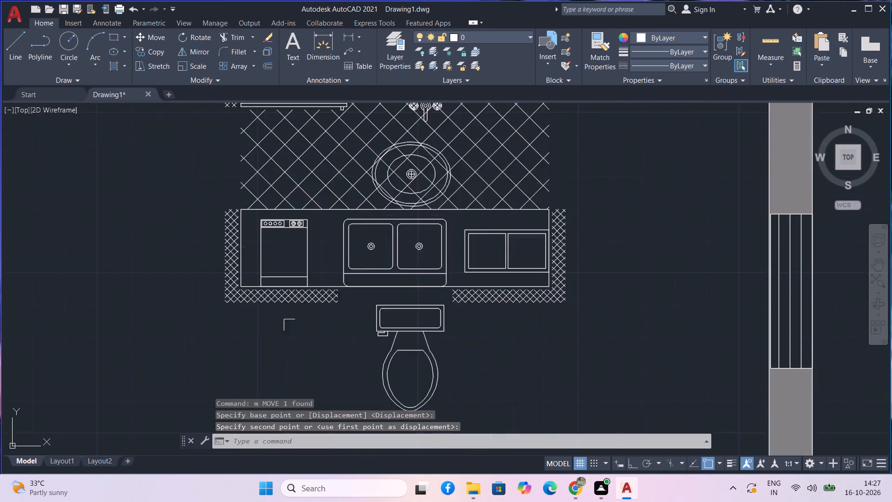
pyautogui.scroll(-1, 281, 337)
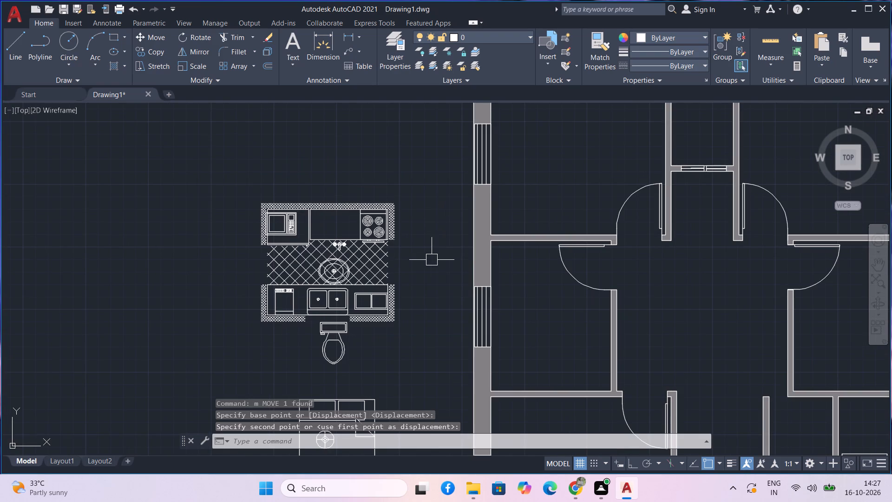
pyautogui.moveTo(432, 260); pyautogui.dragTo(432, 274, button='middle')
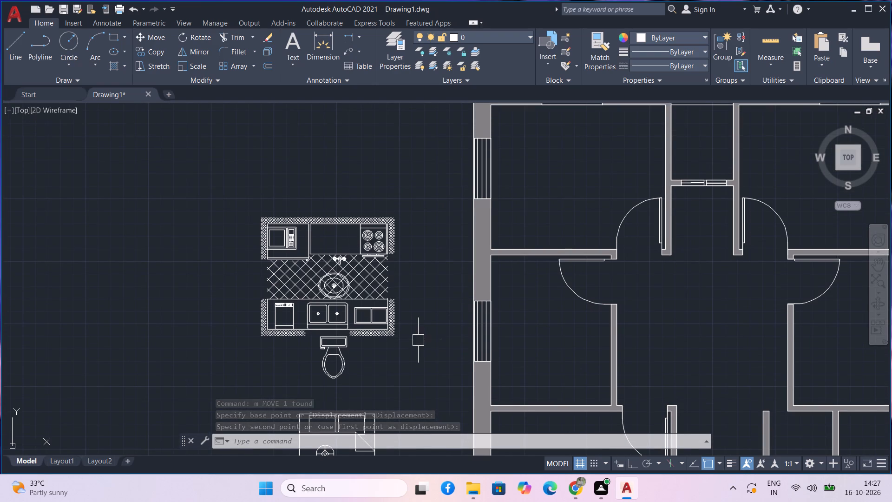
pyautogui.click(418, 340)
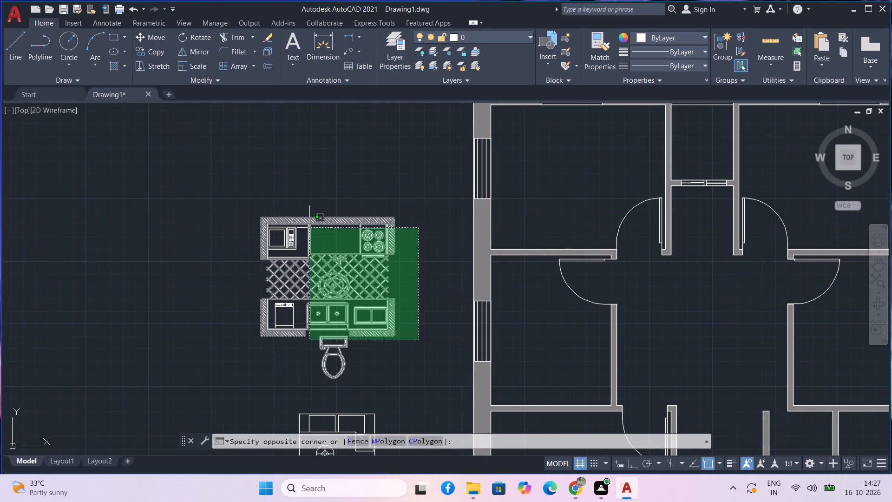
pyautogui.press('Escape')
pyautogui.moveTo(347, 355); pyautogui.dragTo(359, 319, button='middle')
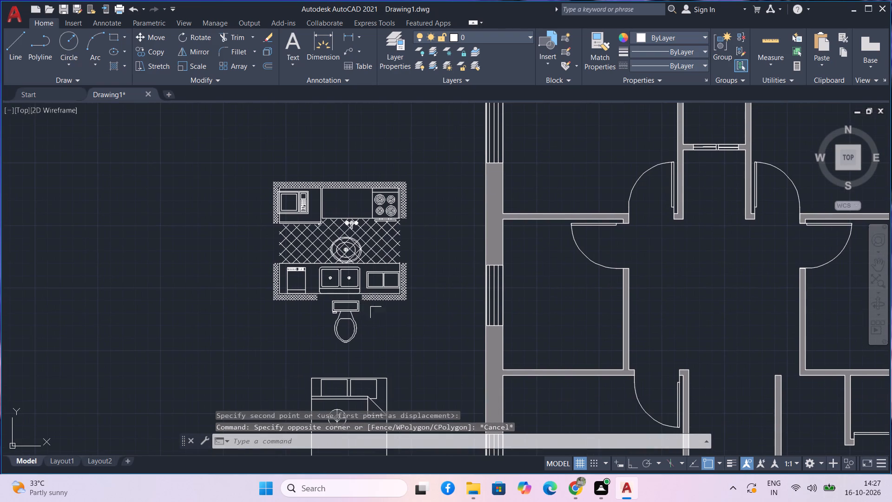
pyautogui.scroll(2, 362, 323)
pyautogui.moveTo(374, 336); pyautogui.dragTo(361, 329)
pyautogui.click(313, 325)
pyautogui.write('m')
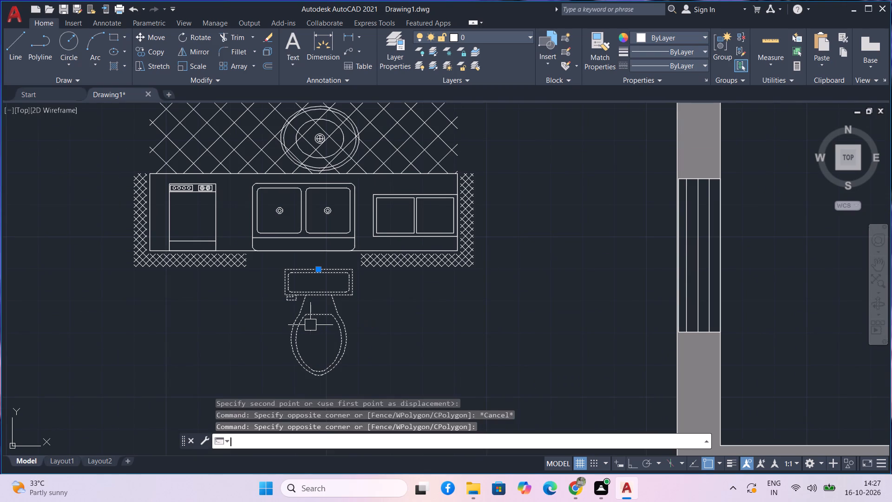
pyautogui.press('space')
pyautogui.moveTo(327, 363); pyautogui.dragTo(305, 367)
pyautogui.click(173, 392)
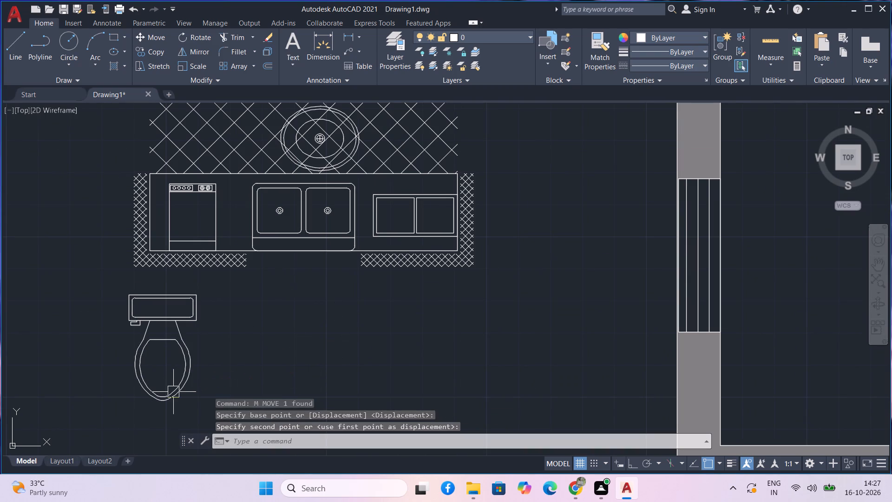
# Move the toilet farther down and left, placing it west of the double bed's head.
pyautogui.click(173, 392)
pyautogui.press('m')
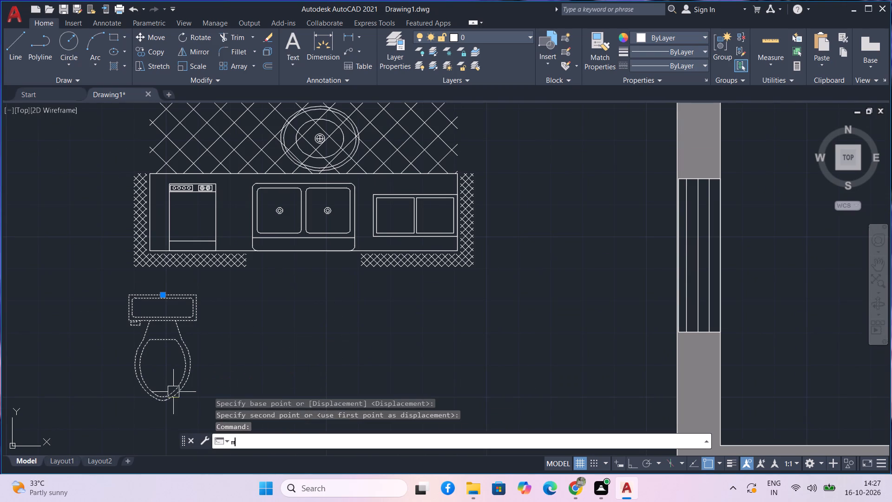
pyautogui.press('space')
pyautogui.click(173, 397)
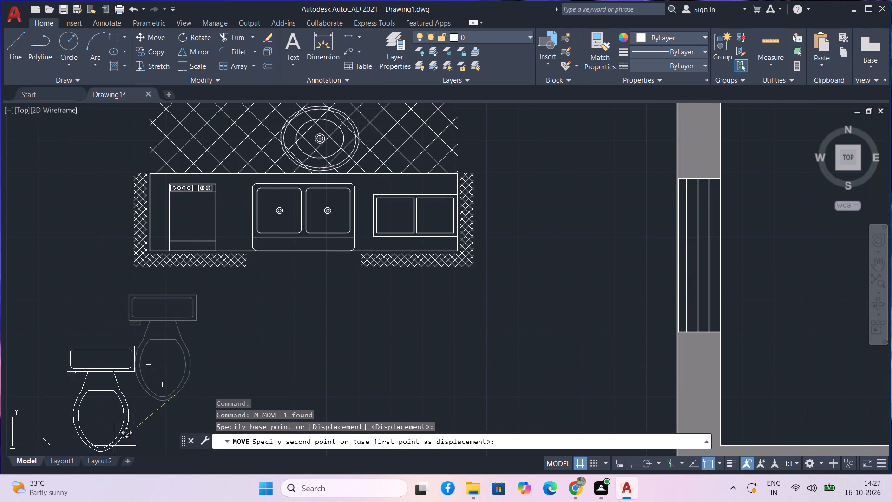
pyautogui.scroll(-3, 150, 360)
pyautogui.moveTo(150, 360); pyautogui.dragTo(251, 195, button='middle')
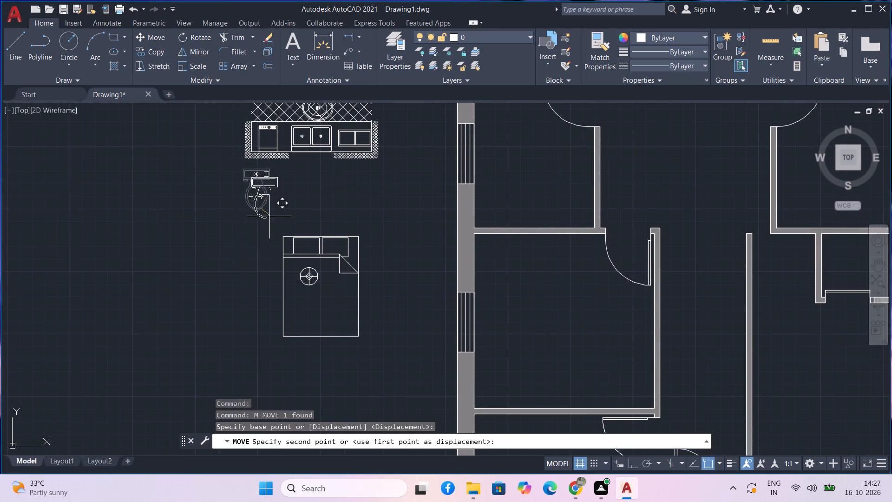
pyautogui.click(178, 297)
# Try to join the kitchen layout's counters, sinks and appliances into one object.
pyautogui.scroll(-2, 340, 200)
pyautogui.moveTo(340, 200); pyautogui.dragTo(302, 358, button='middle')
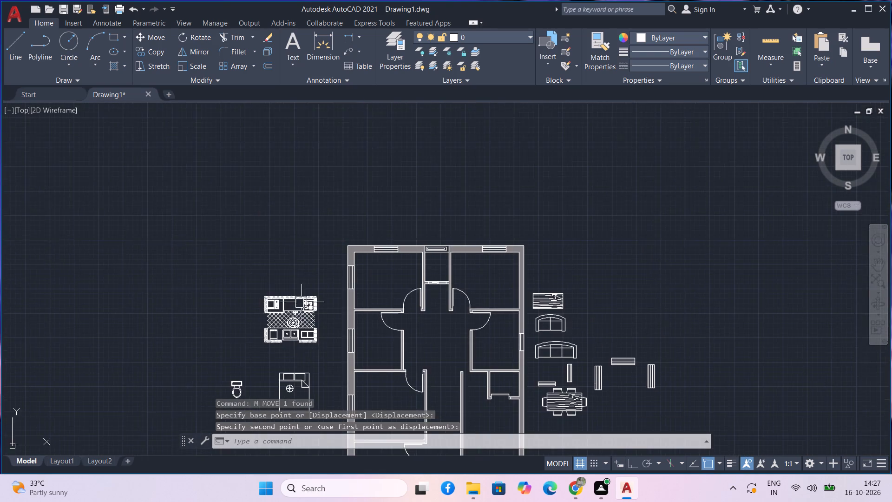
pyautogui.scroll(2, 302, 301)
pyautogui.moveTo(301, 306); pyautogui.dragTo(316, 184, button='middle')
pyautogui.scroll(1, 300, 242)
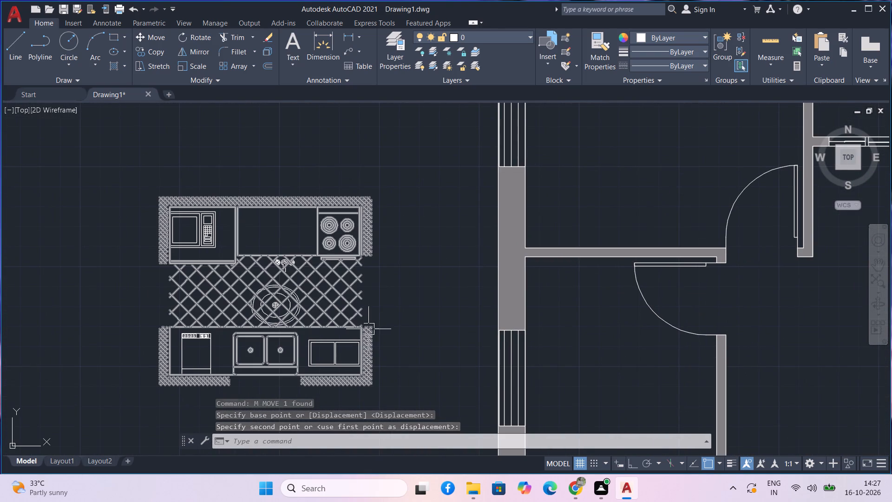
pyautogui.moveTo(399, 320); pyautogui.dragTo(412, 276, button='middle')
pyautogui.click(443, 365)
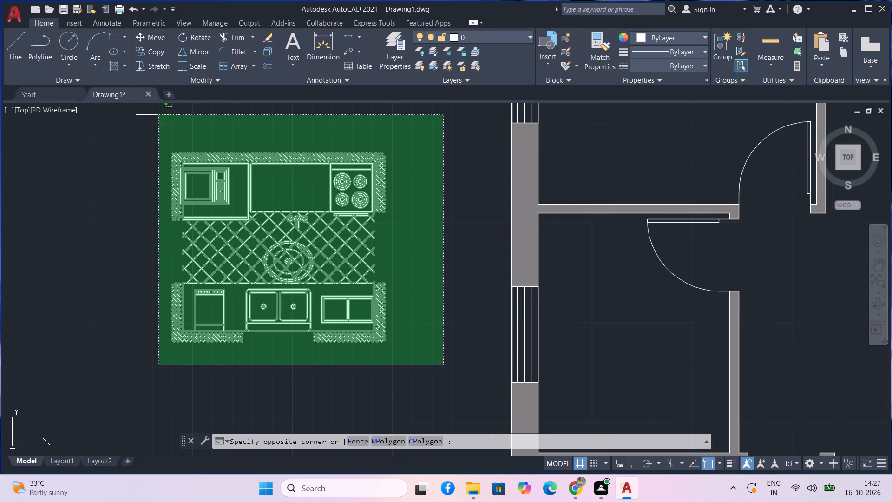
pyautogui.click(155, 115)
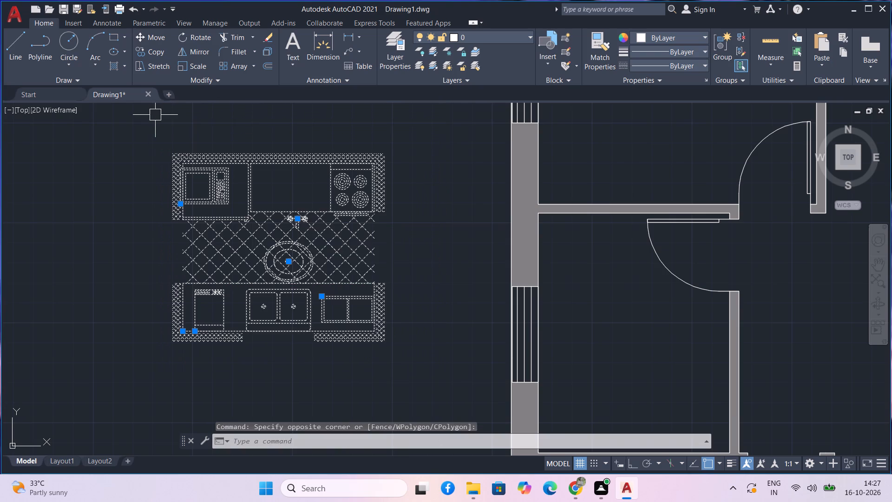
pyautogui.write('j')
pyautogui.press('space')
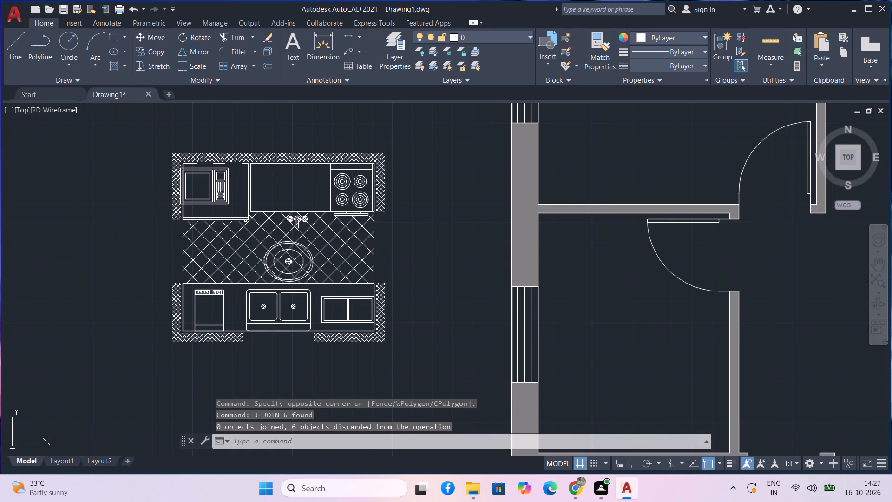
# Move the entire kitchen layout by its upper-left corner from west of the floor plan to open space southeast of the dining table.
pyautogui.moveTo(407, 349); pyautogui.dragTo(376, 323)
pyautogui.click(148, 131)
pyautogui.write('m')
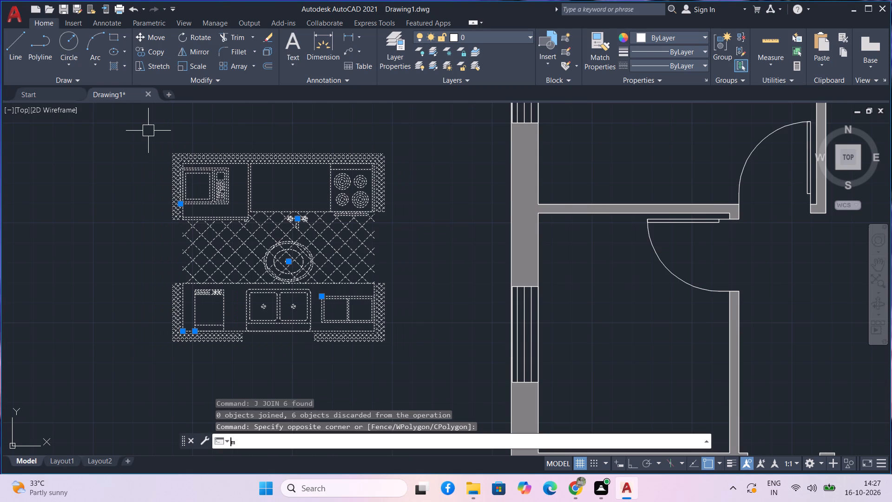
pyautogui.press('space')
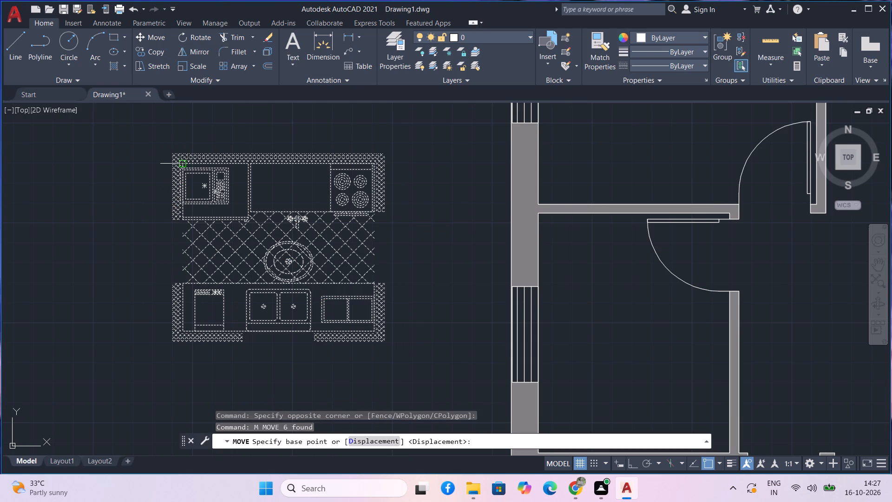
pyautogui.moveTo(177, 159); pyautogui.dragTo(169, 159)
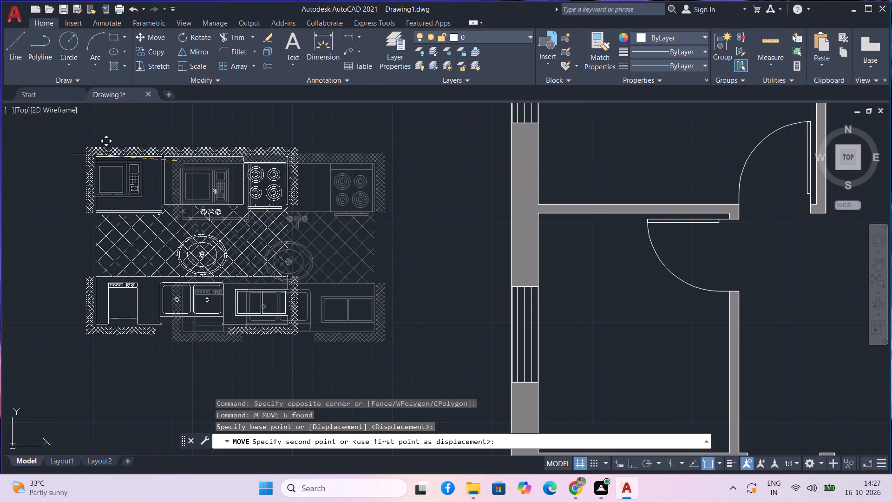
pyautogui.scroll(-2, 233, 192)
pyautogui.moveTo(233, 192); pyautogui.dragTo(212, 183, button='middle')
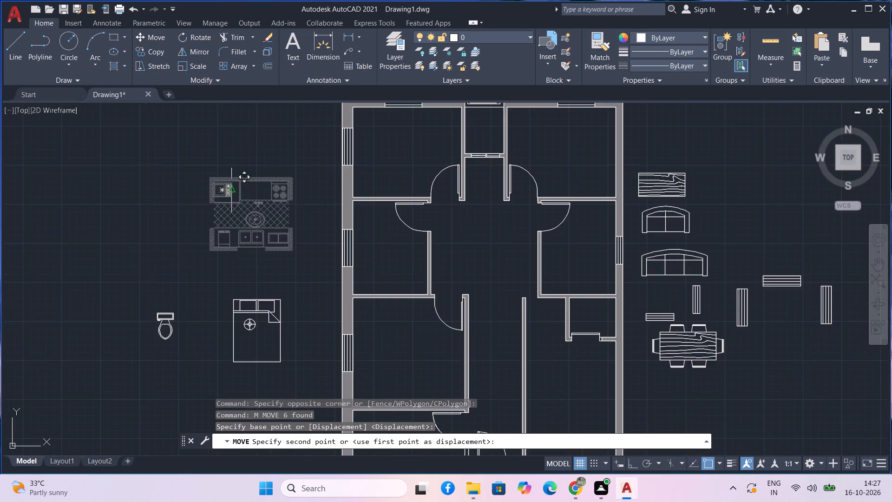
pyautogui.moveTo(212, 183); pyautogui.dragTo(52, 143, button='middle')
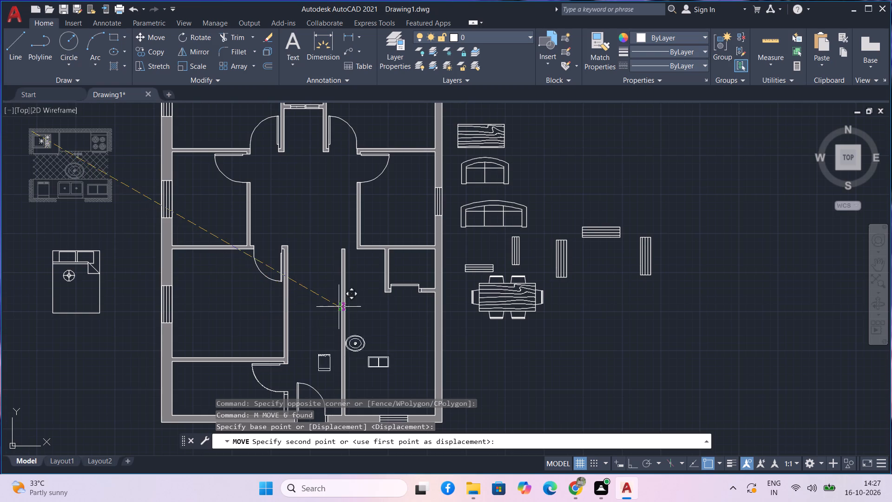
pyautogui.moveTo(339, 305); pyautogui.dragTo(232, 153, button='middle')
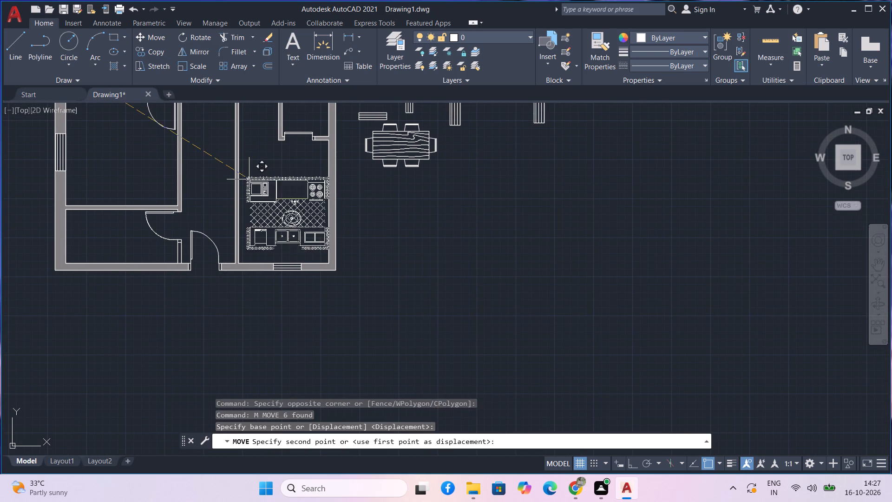
pyautogui.scroll(1, 249, 182)
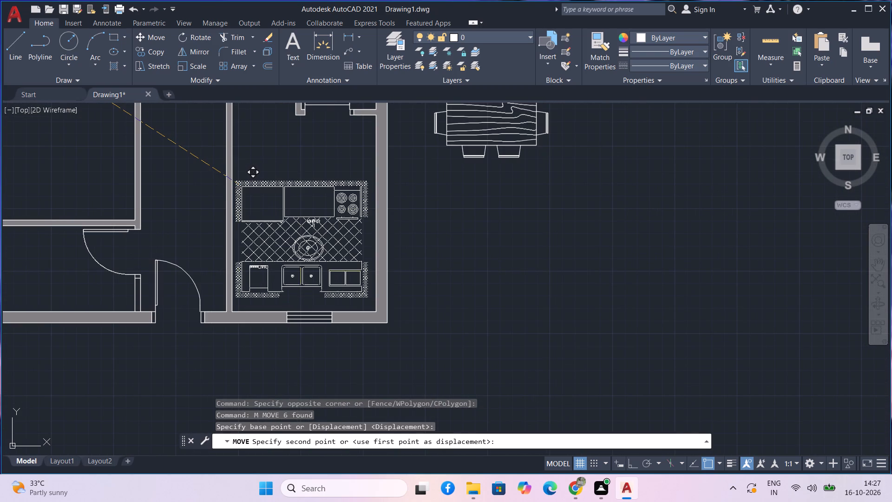
pyautogui.moveTo(240, 186); pyautogui.dragTo(240, 198, button='middle')
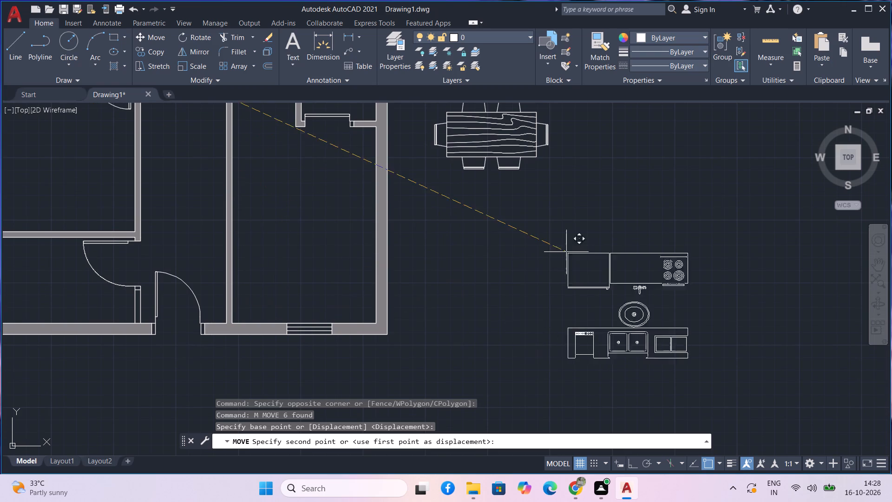
pyautogui.scroll(-2, 573, 252)
pyautogui.moveTo(573, 252); pyautogui.dragTo(389, 245, button='middle')
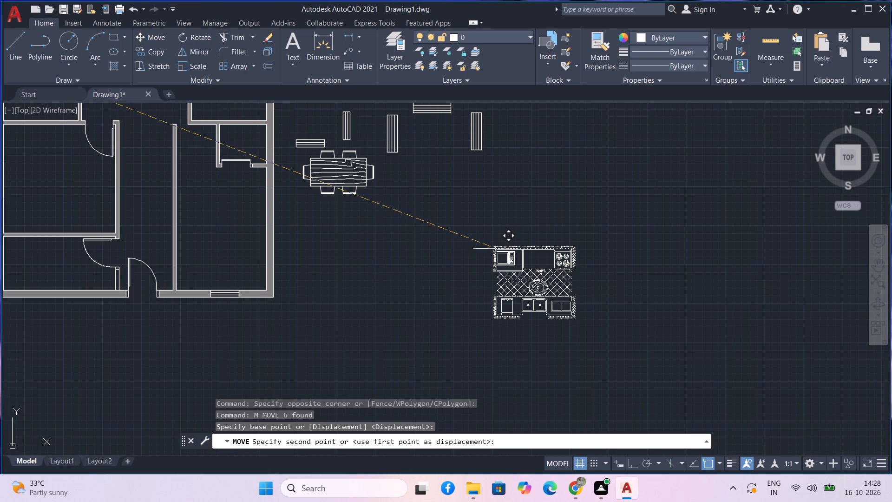
pyautogui.click(496, 249)
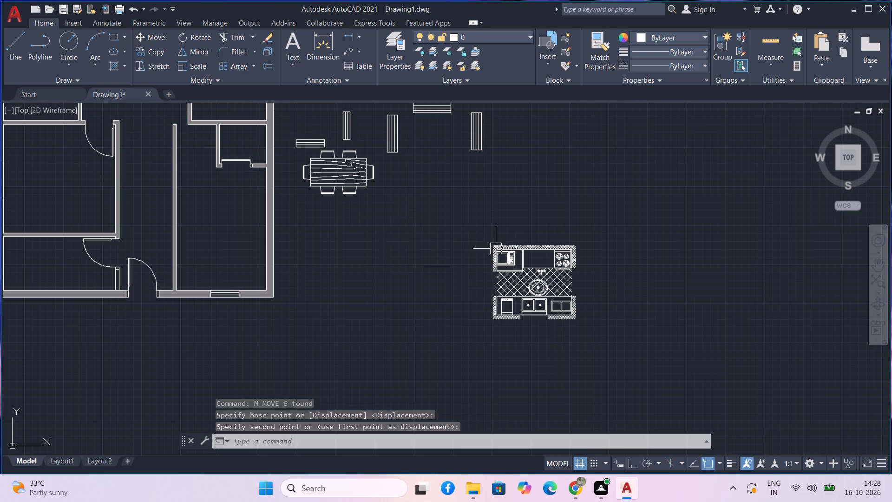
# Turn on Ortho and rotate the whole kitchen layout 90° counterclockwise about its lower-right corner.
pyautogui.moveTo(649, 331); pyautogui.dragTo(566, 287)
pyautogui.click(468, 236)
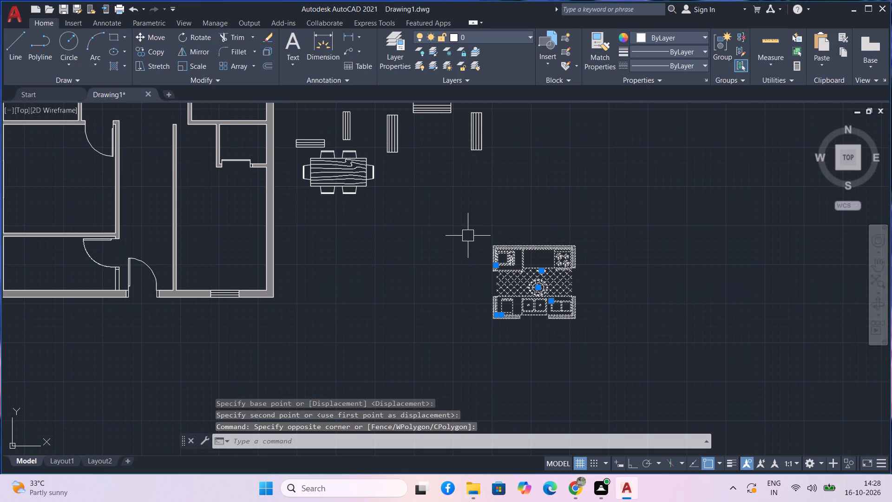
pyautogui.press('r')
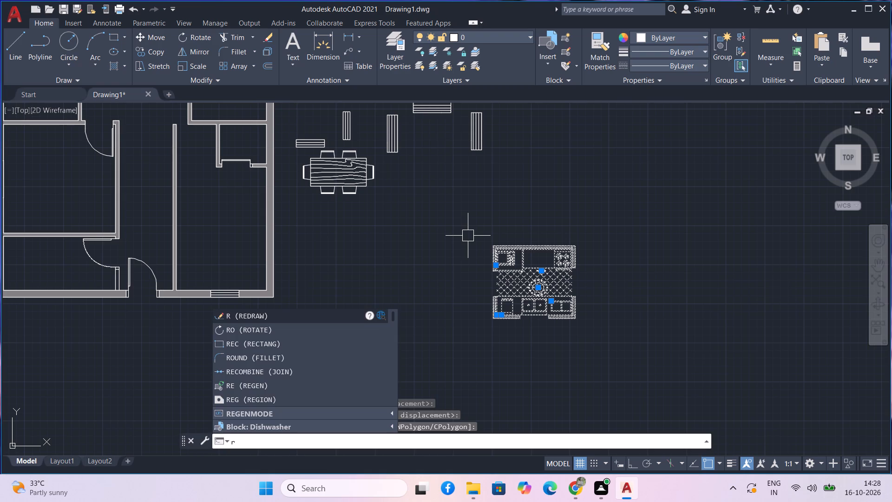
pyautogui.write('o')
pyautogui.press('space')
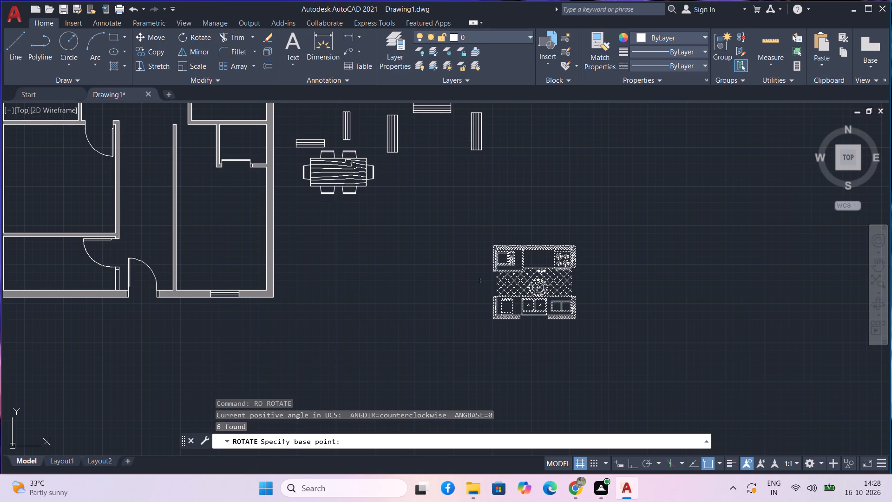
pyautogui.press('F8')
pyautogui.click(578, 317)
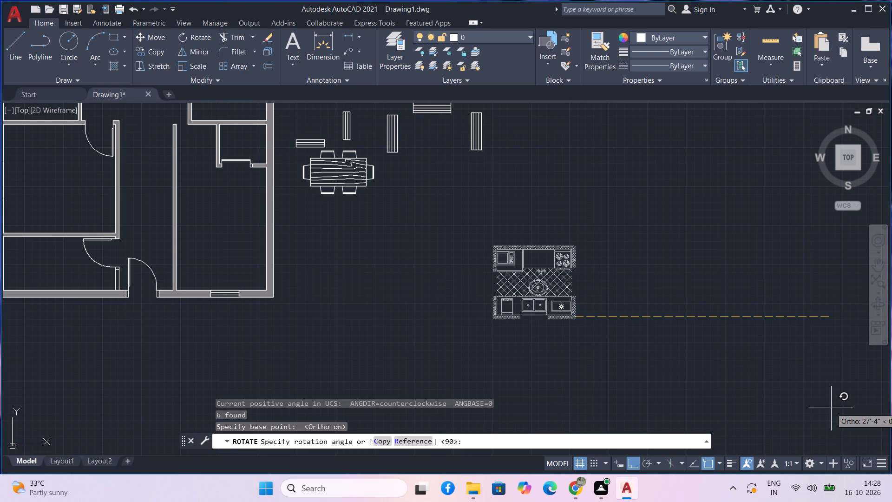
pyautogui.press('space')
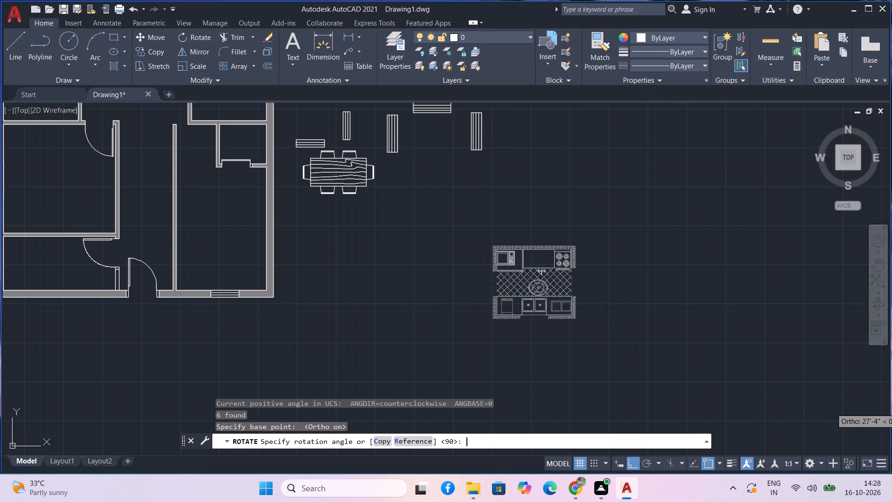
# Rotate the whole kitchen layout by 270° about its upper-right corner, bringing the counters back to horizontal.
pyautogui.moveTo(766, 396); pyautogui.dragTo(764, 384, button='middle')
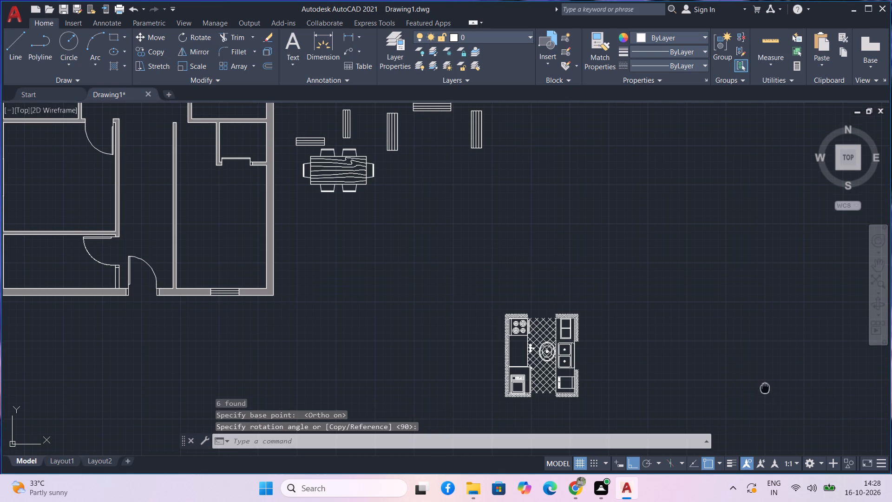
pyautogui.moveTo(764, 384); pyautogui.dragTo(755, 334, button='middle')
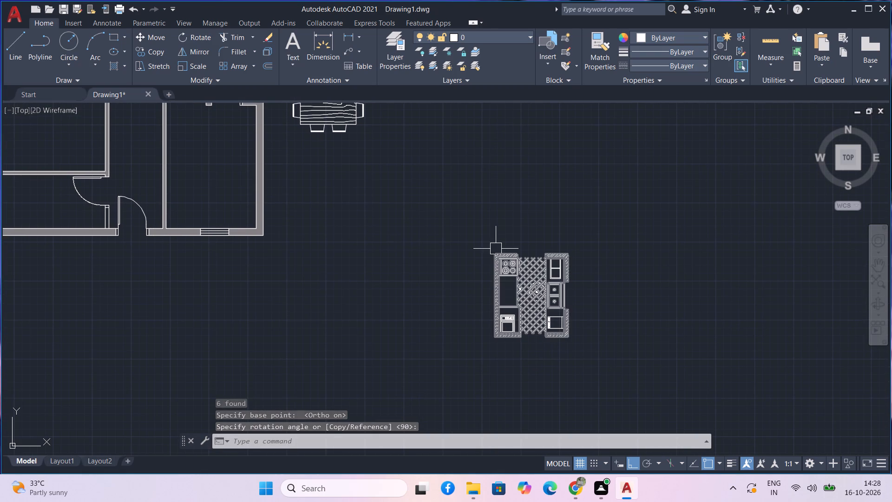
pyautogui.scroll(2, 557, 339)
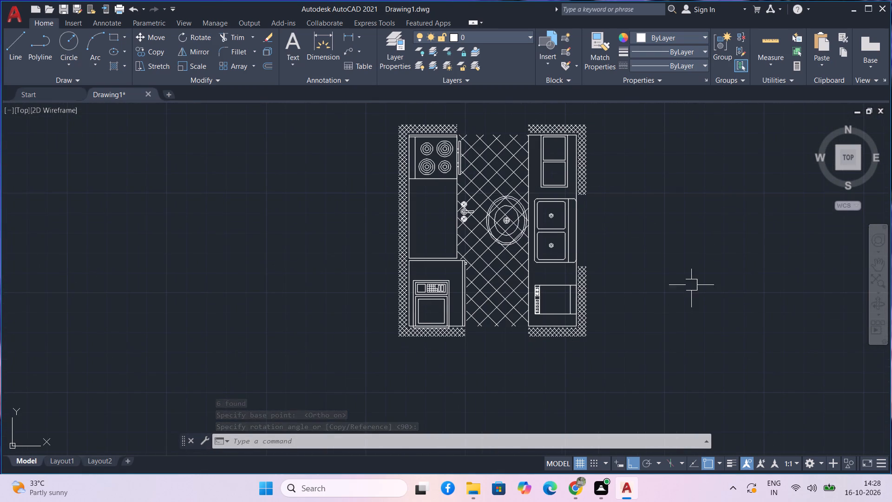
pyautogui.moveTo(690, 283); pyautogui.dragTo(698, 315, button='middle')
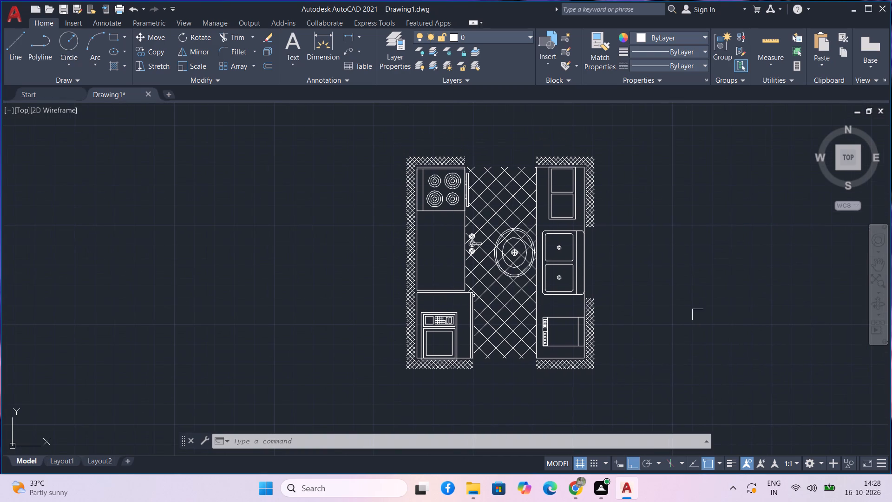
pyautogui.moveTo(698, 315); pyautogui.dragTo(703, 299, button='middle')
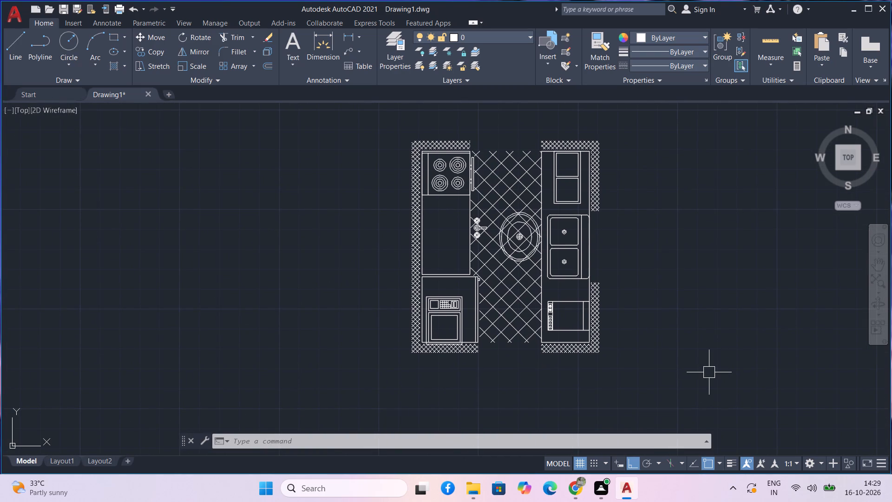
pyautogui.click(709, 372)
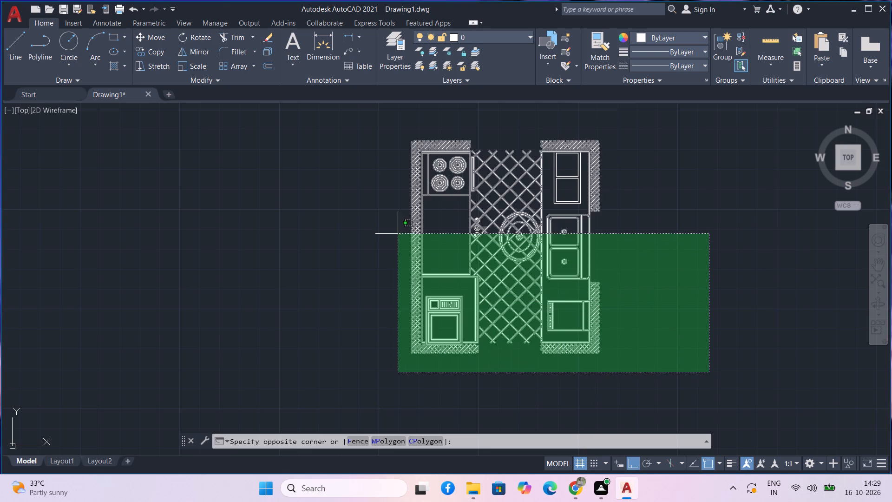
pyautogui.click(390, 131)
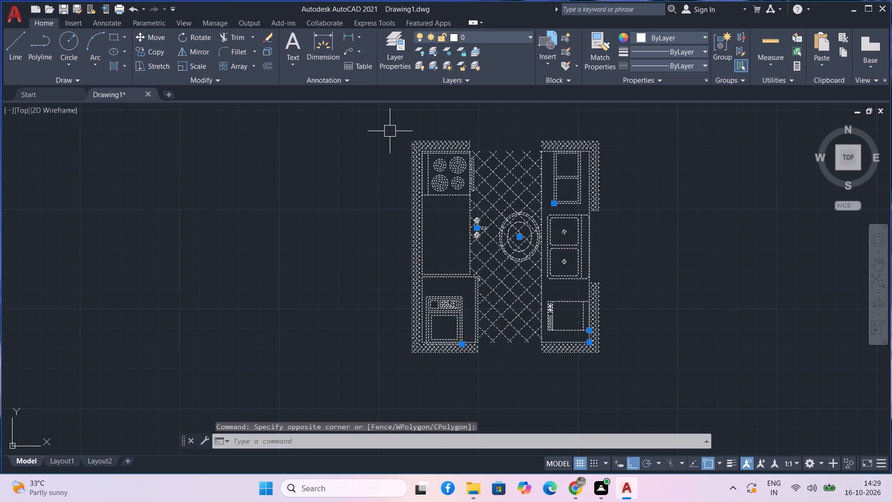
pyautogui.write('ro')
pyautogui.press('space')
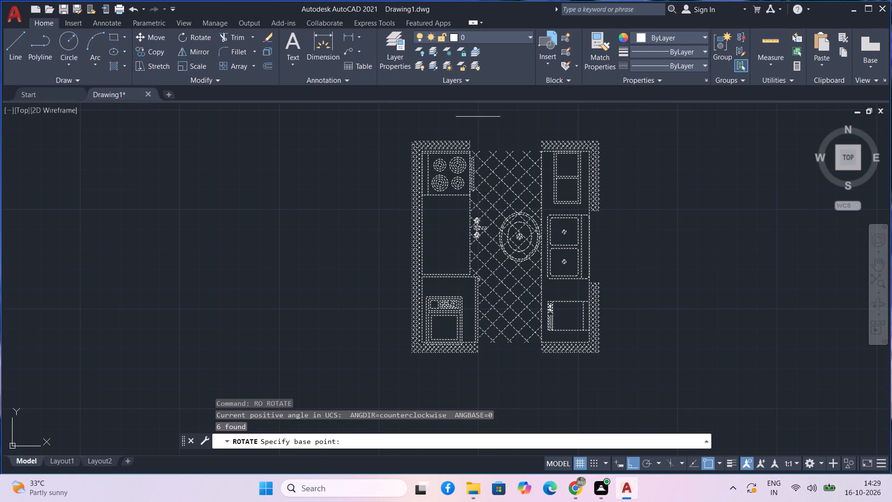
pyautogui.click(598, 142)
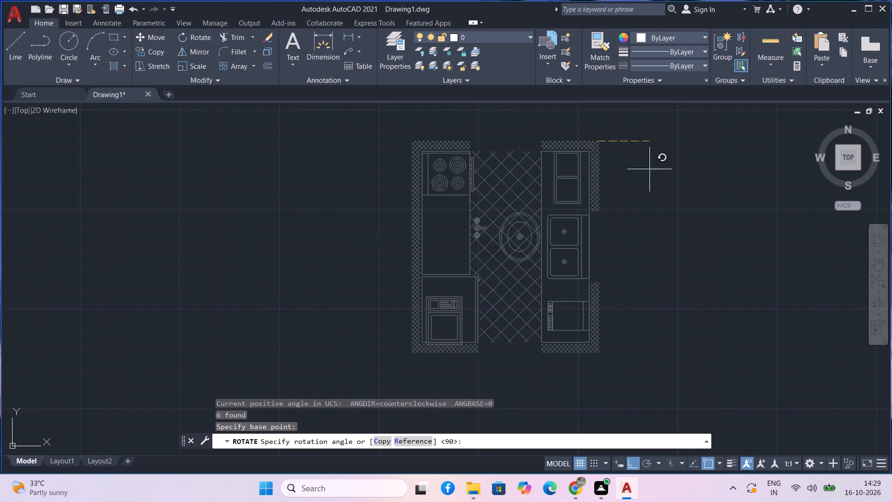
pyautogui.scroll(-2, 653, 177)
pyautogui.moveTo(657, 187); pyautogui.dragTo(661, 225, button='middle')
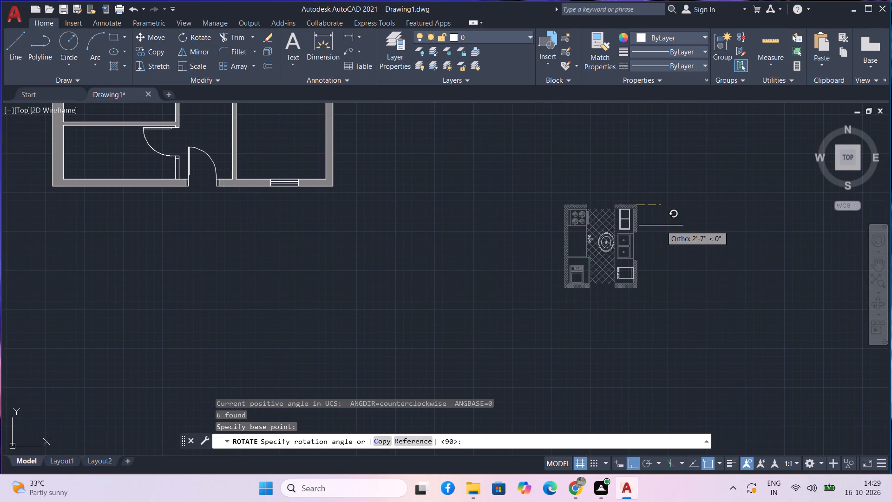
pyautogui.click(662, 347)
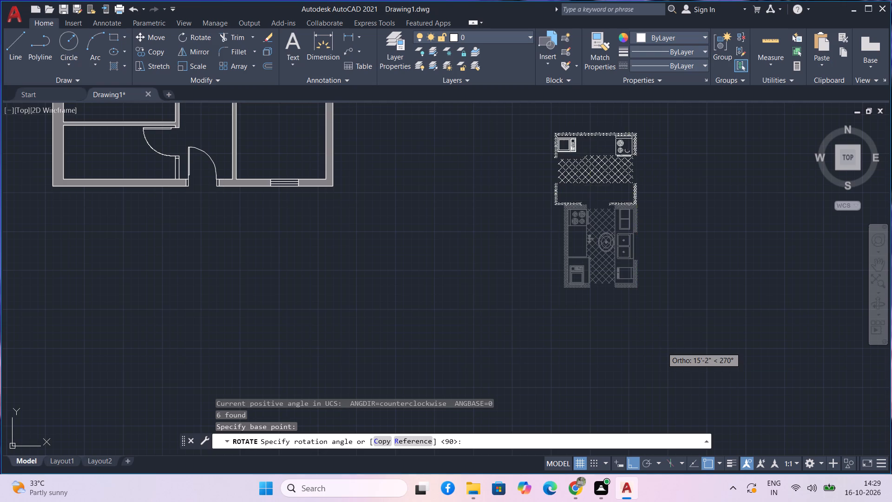
# Move the whole kitchen layout by its lower-right corner, with Ortho off, into the floor plan's southeast room, just inside the south window.
pyautogui.moveTo(681, 246); pyautogui.dragTo(698, 334, button='middle')
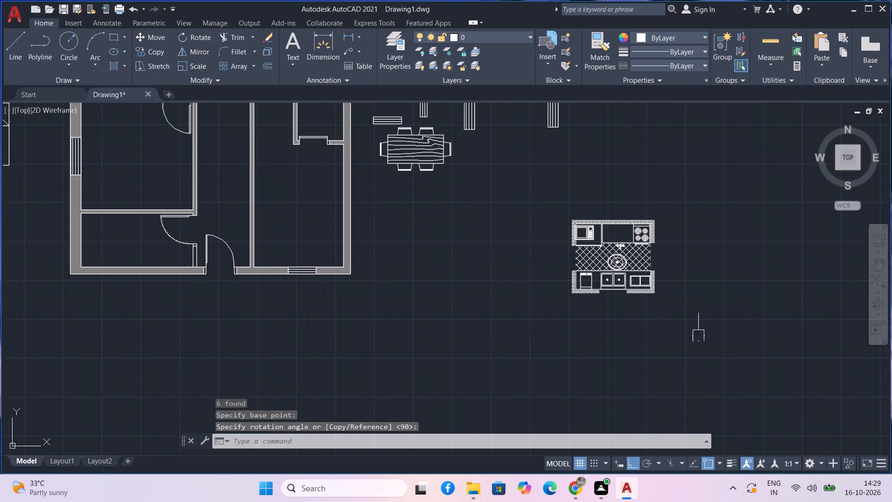
pyautogui.moveTo(726, 317); pyautogui.dragTo(729, 345, button='middle')
pyautogui.moveTo(744, 355); pyautogui.dragTo(729, 341)
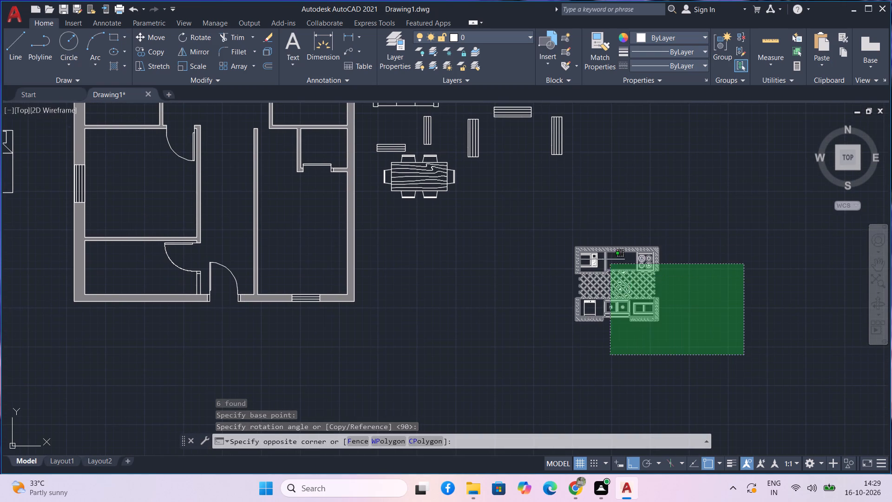
pyautogui.click(544, 218)
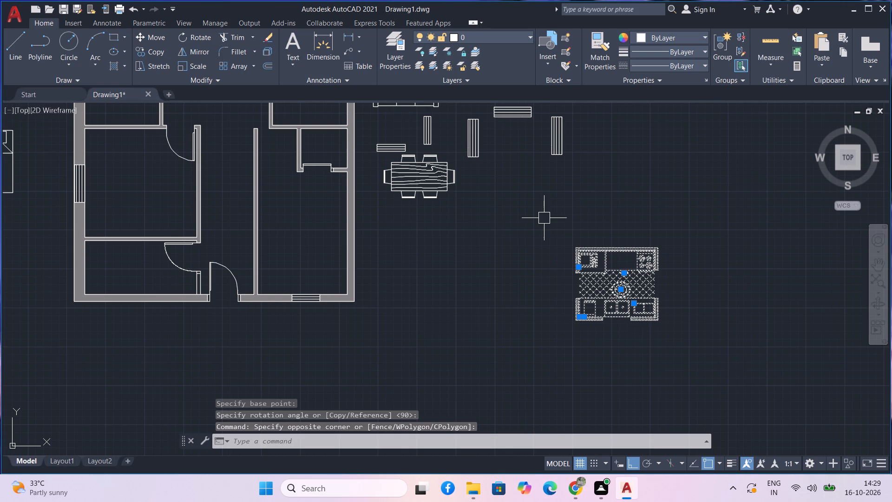
pyautogui.write('m')
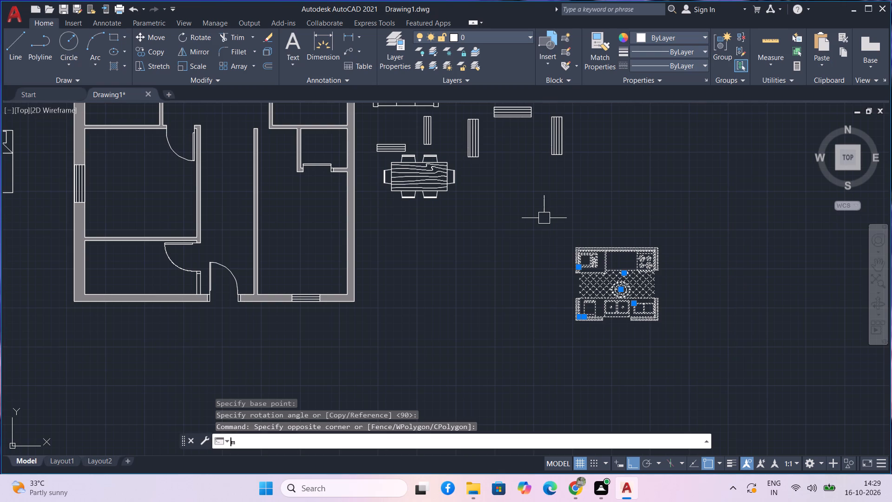
pyautogui.press('space')
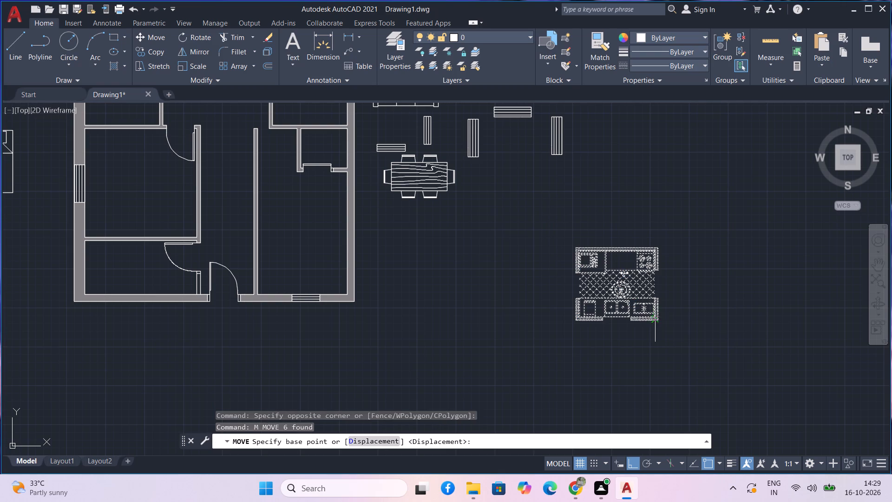
pyautogui.scroll(5, 661, 325)
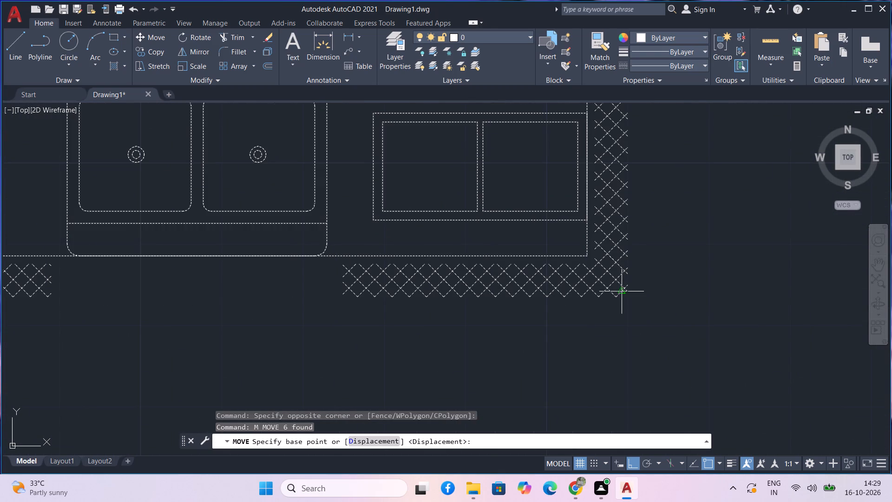
pyautogui.click(621, 289)
pyautogui.scroll(-3, 599, 326)
pyautogui.moveTo(596, 332); pyautogui.dragTo(730, 351, button='middle')
pyautogui.scroll(-1, 634, 347)
pyautogui.press('F8')
pyautogui.scroll(-3, 567, 340)
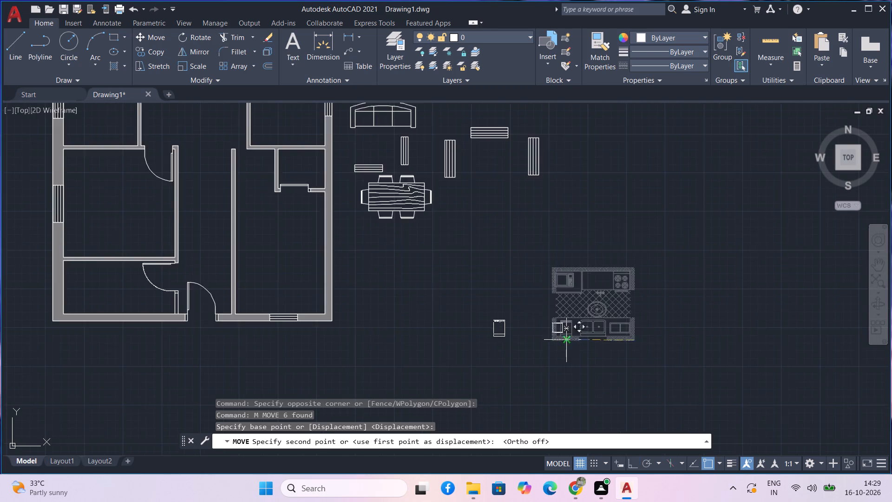
pyautogui.moveTo(567, 340); pyautogui.dragTo(680, 332, button='middle')
pyautogui.scroll(3, 519, 309)
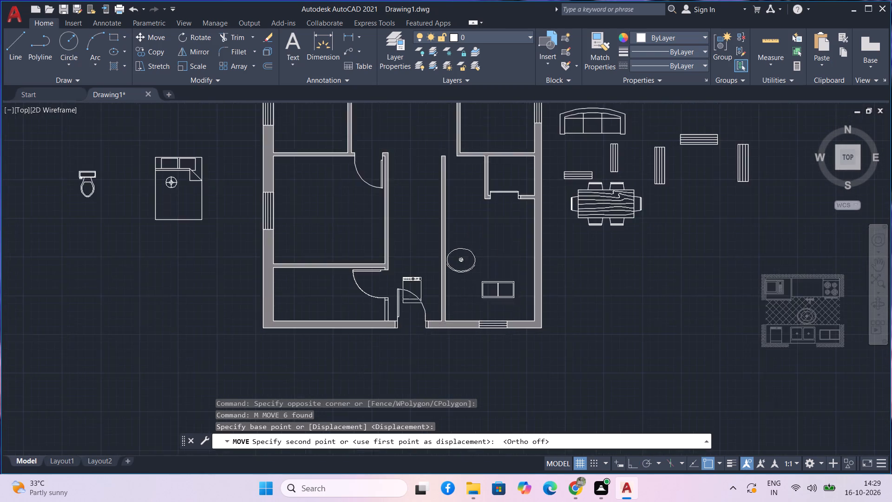
pyautogui.scroll(1, 528, 307)
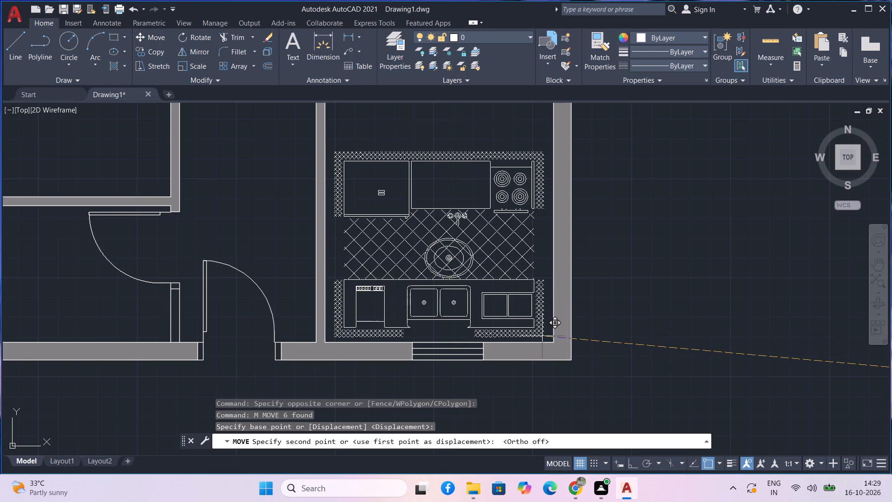
pyautogui.click(542, 336)
pyautogui.scroll(-1, 578, 336)
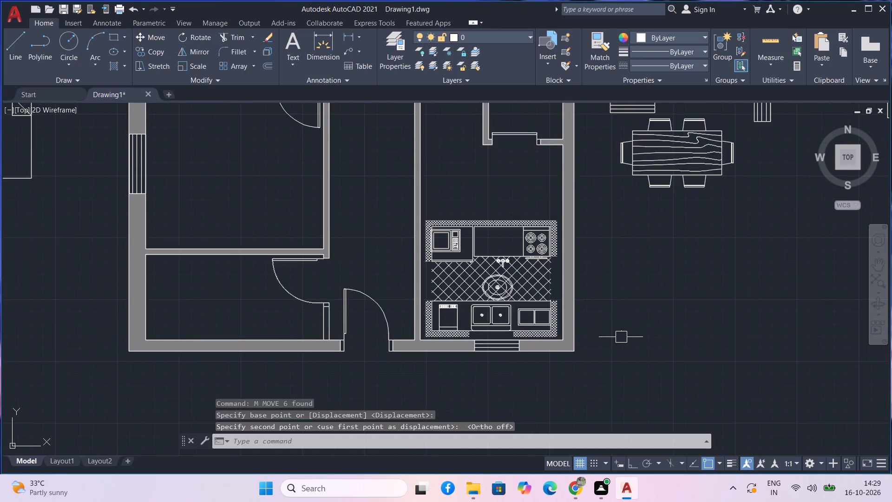
# Erase the spare horizontal window symbol just above the dining table, including its leftover inner lines.
pyautogui.scroll(-2, 623, 336)
pyautogui.moveTo(645, 330); pyautogui.dragTo(646, 349, button='middle')
pyautogui.scroll(2, 580, 335)
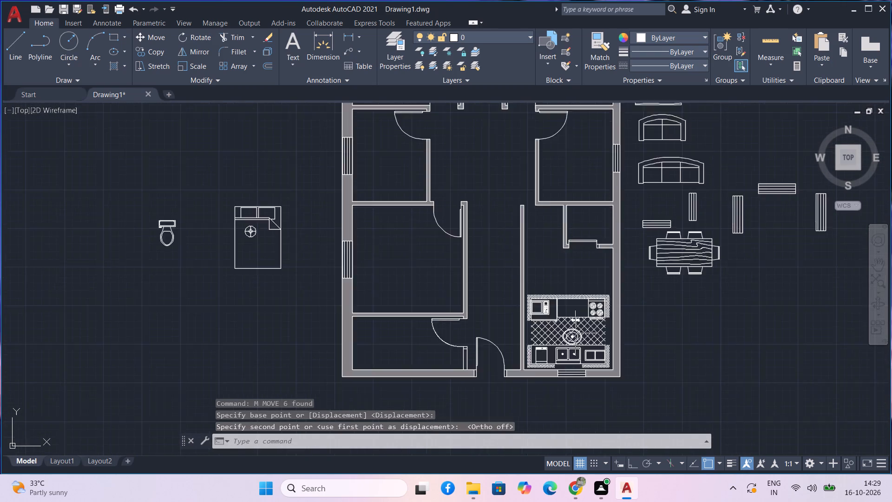
pyautogui.scroll(-1, 743, 325)
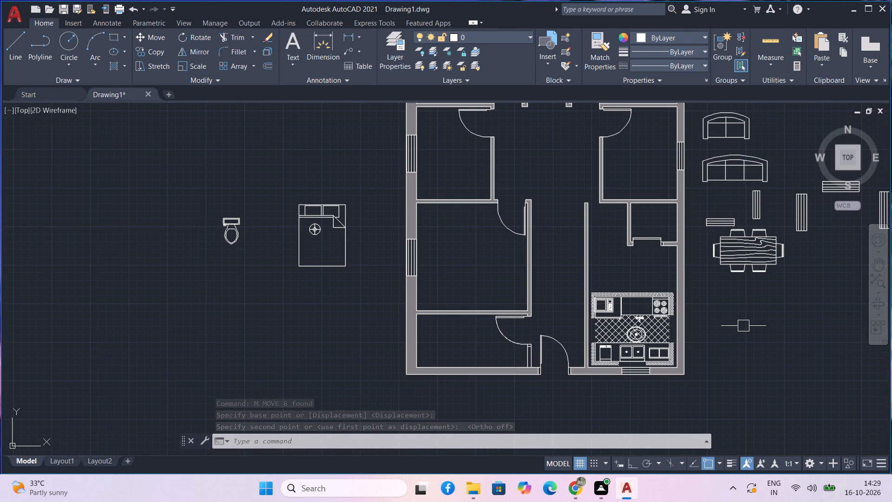
pyautogui.moveTo(743, 330); pyautogui.dragTo(742, 380, button='middle')
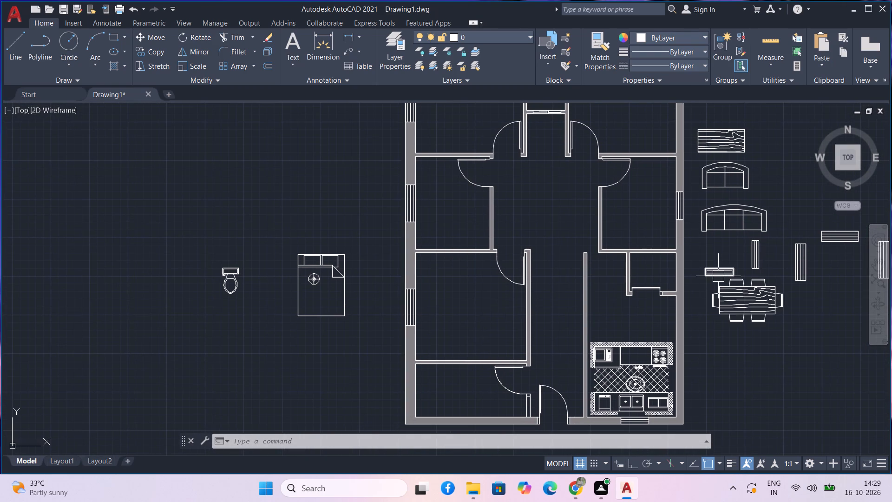
pyautogui.click(718, 274)
pyautogui.press('Delete')
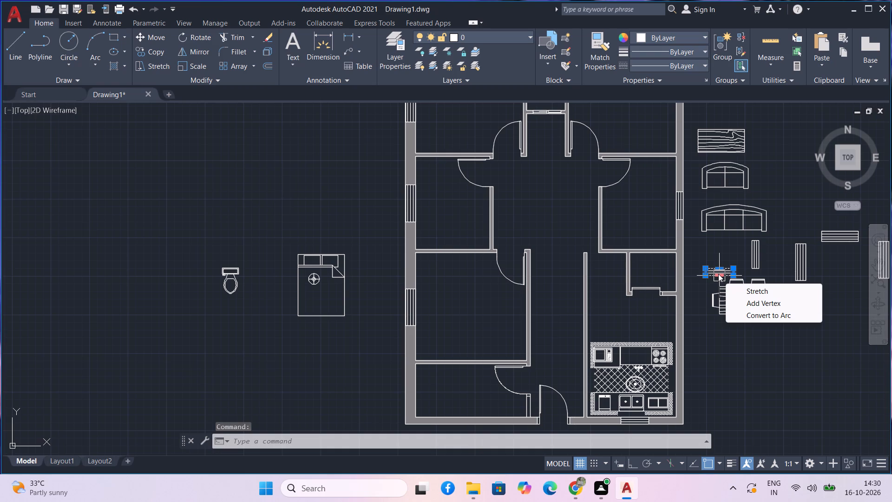
pyautogui.press('Delete')
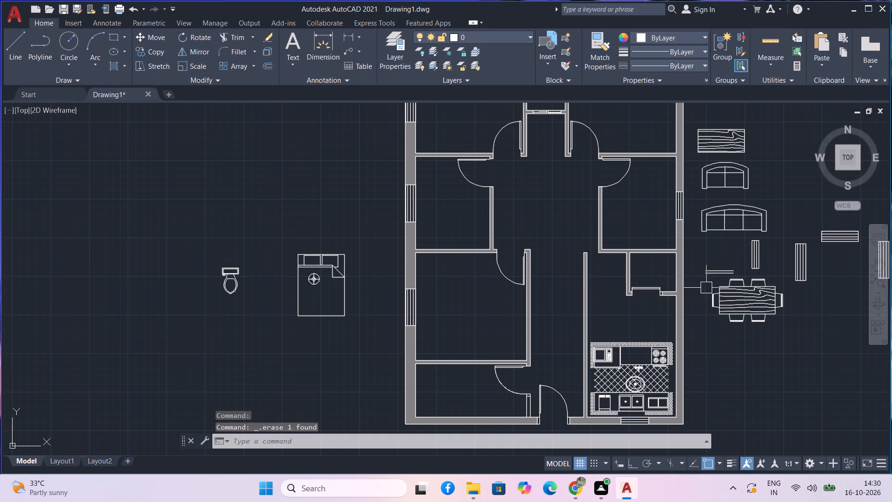
pyautogui.scroll(3, 712, 277)
pyautogui.click(714, 277)
pyautogui.click(692, 218)
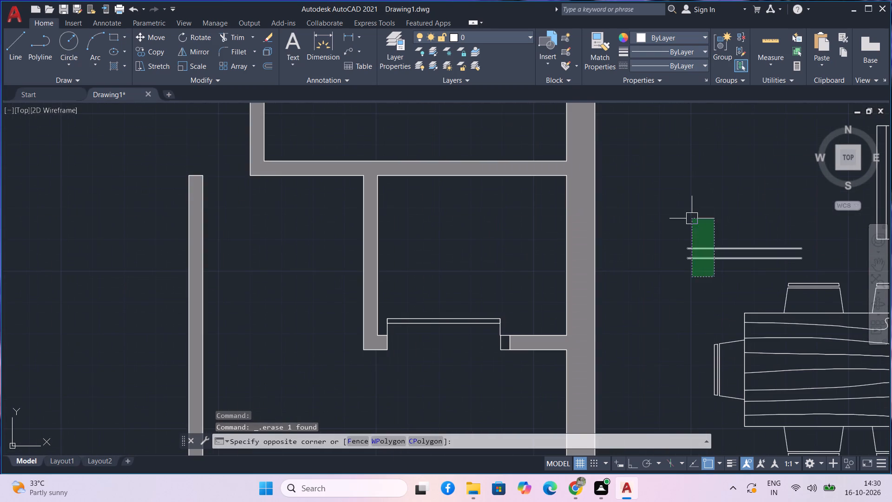
pyautogui.press('Delete')
# Erase the two spare vertical window symbols between the three-seat sofa and the dining table, including any leftover lines.
pyautogui.scroll(-2, 702, 236)
pyautogui.moveTo(707, 257); pyautogui.dragTo(627, 264, button='middle')
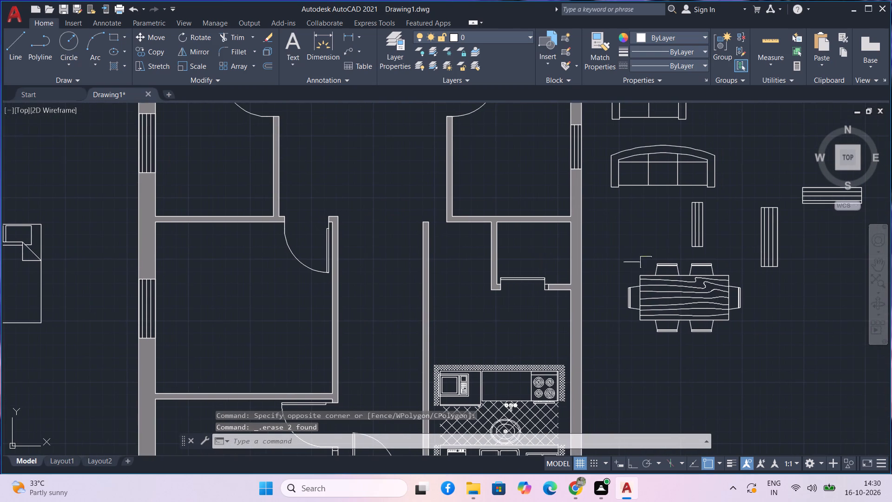
pyautogui.click(808, 263)
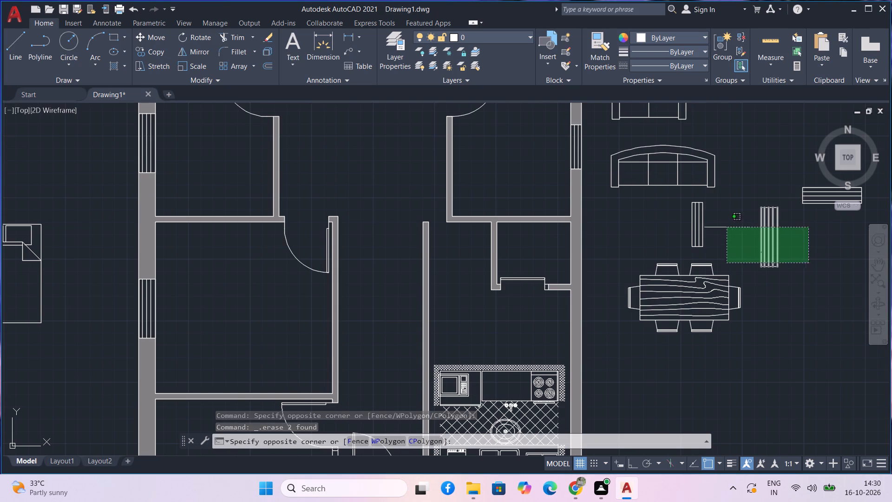
pyautogui.click(697, 206)
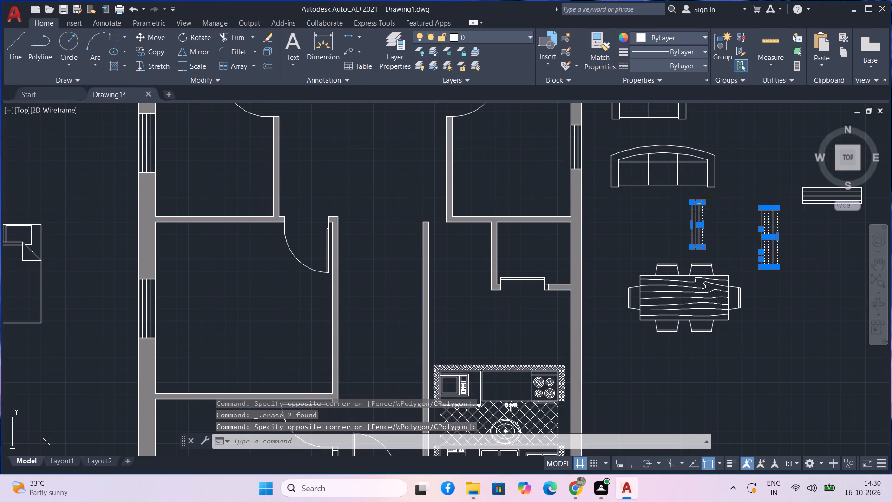
pyautogui.press('Delete')
pyautogui.moveTo(785, 279); pyautogui.dragTo(775, 266)
pyautogui.click(758, 251)
pyautogui.press('Delete')
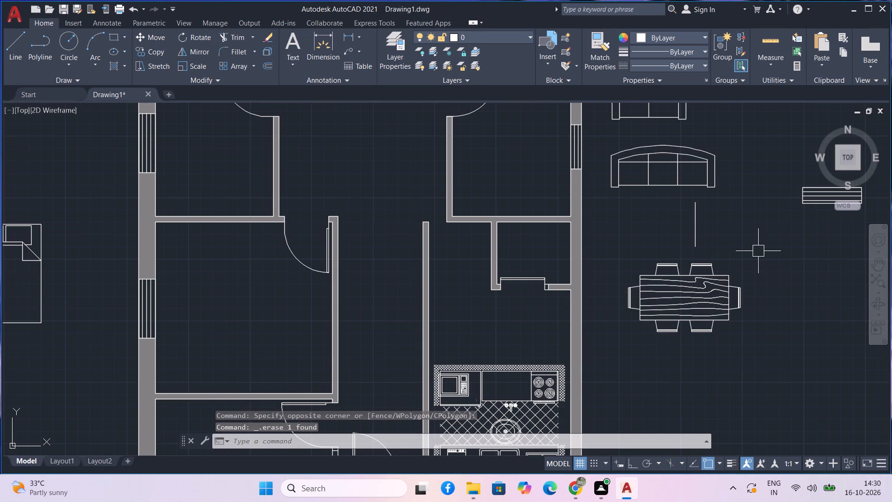
pyautogui.click(696, 216)
pyautogui.press('Delete')
# Erase the remaining two spare window symbols, one horizontal and one vertical, east of the sofas and dining table.
pyautogui.scroll(-2, 722, 233)
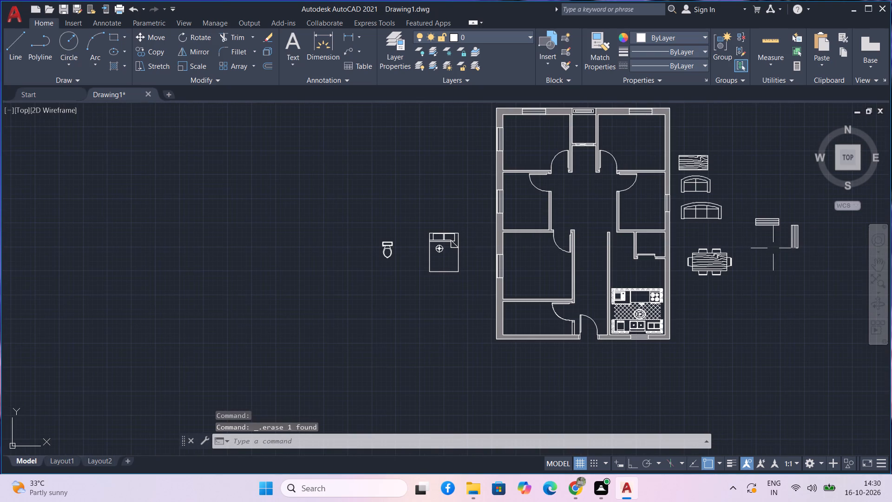
pyautogui.moveTo(844, 288); pyautogui.dragTo(831, 275)
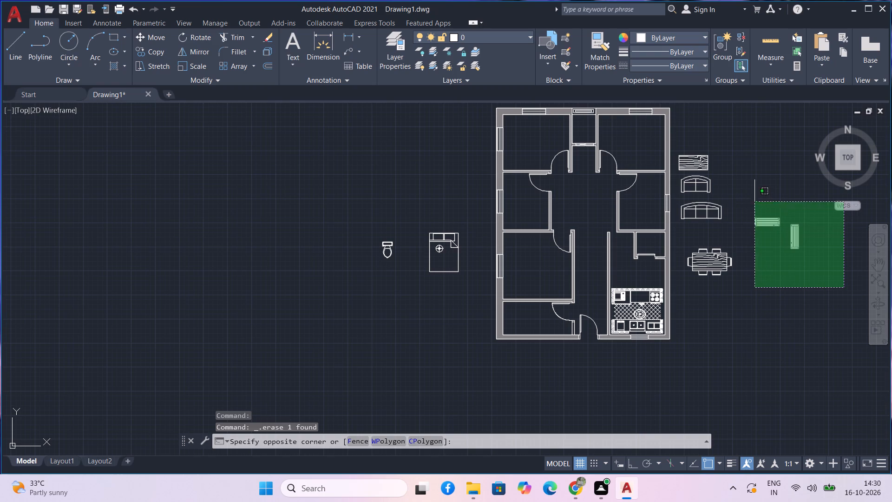
pyautogui.click(746, 198)
pyautogui.press('Delete')
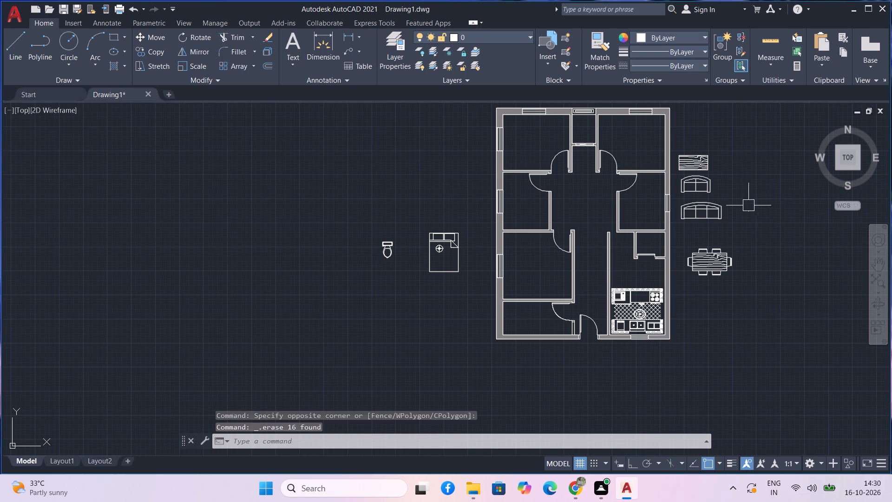
# Move the six-seat dining table from east of the floor plan into the central hall, between the two middle side rooms.
pyautogui.scroll(2, 697, 248)
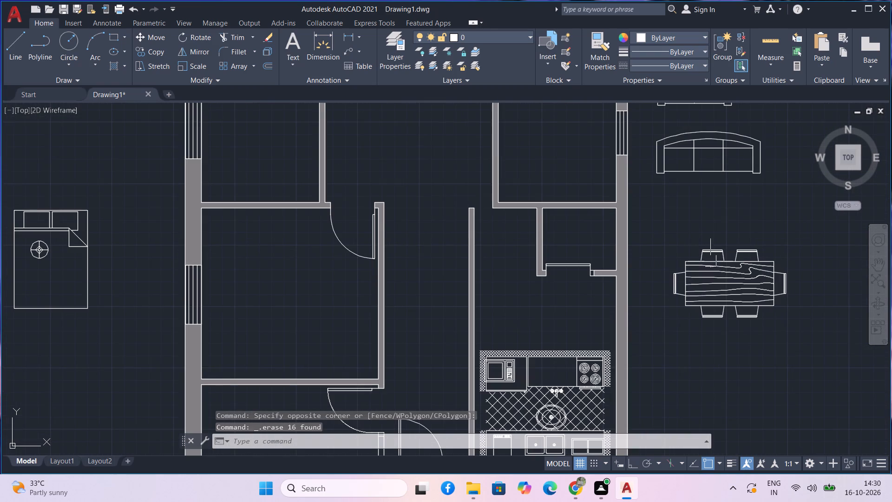
pyautogui.click(828, 349)
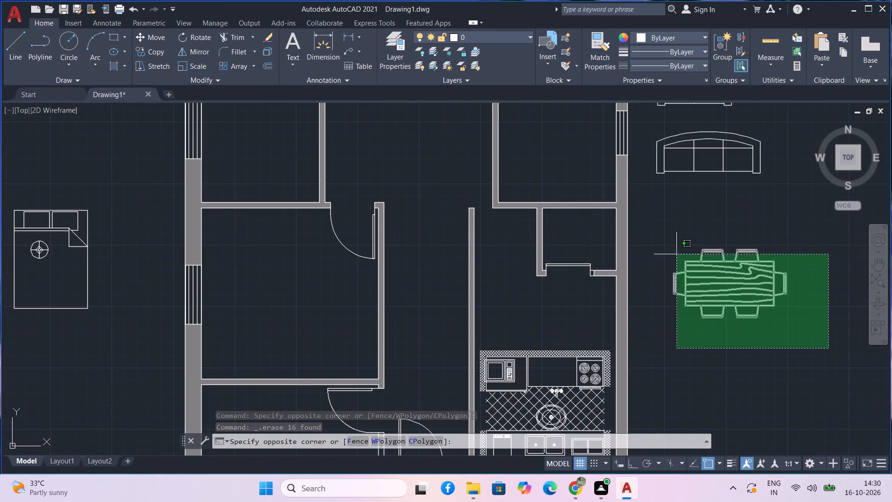
pyautogui.click(667, 239)
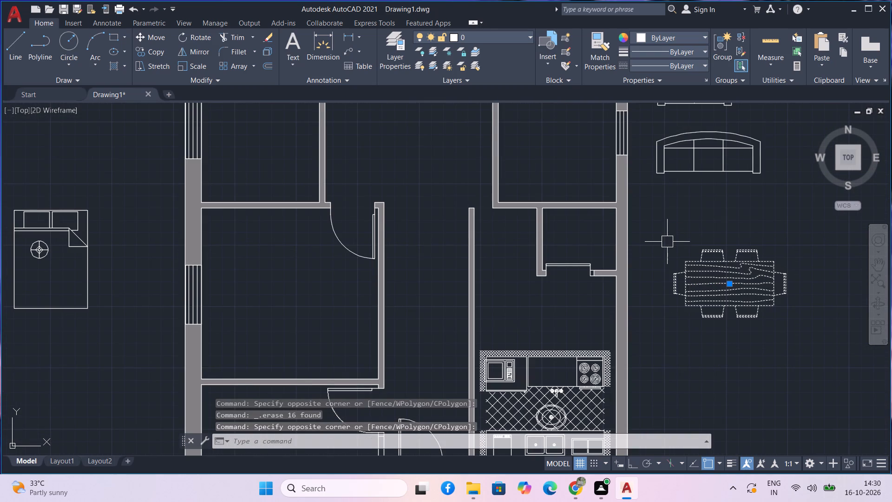
pyautogui.write('m')
pyautogui.press('space')
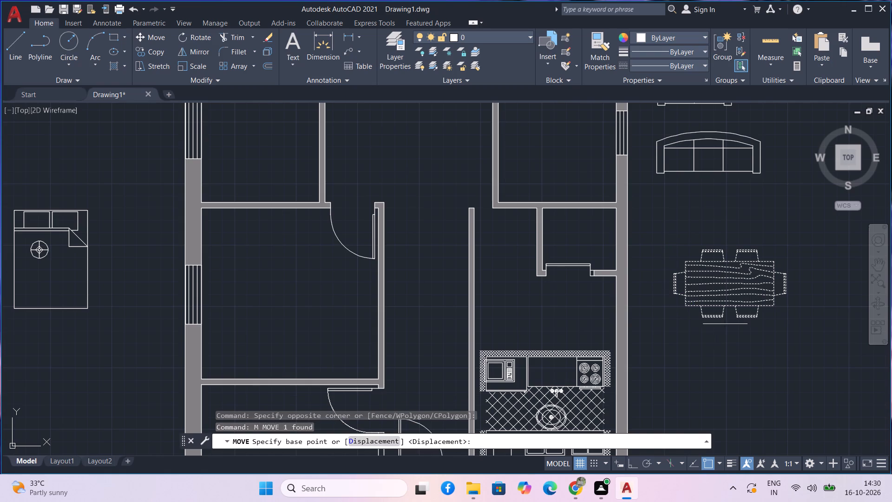
pyautogui.click(723, 317)
pyautogui.scroll(-2, 528, 291)
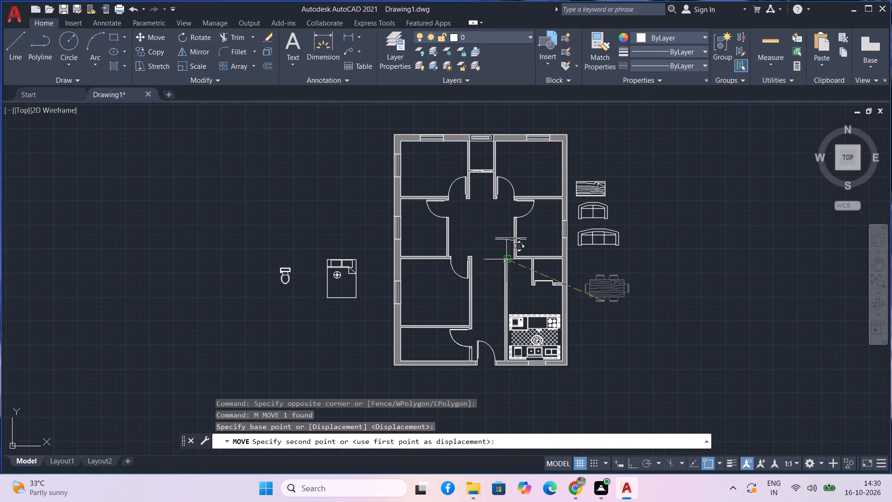
pyautogui.scroll(2, 480, 241)
pyautogui.moveTo(480, 241); pyautogui.dragTo(489, 278, button='middle')
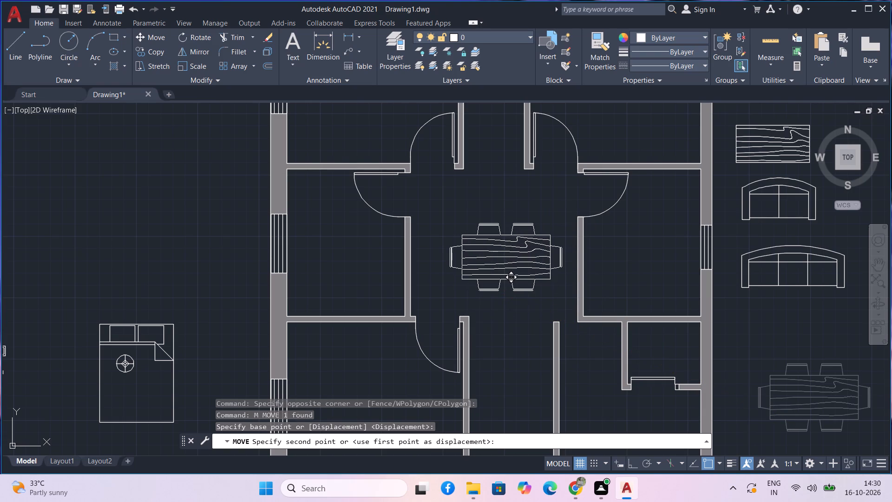
pyautogui.click(498, 291)
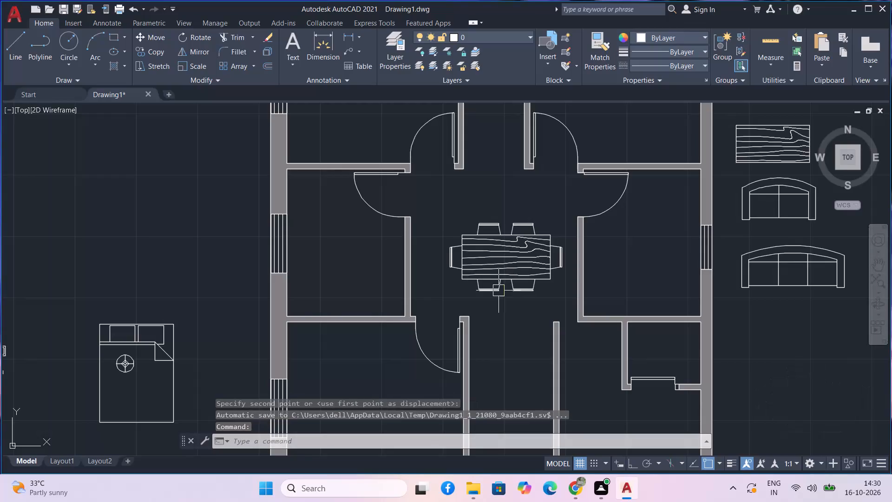
pyautogui.scroll(-1, 507, 319)
pyautogui.moveTo(510, 326); pyautogui.dragTo(496, 293, button='middle')
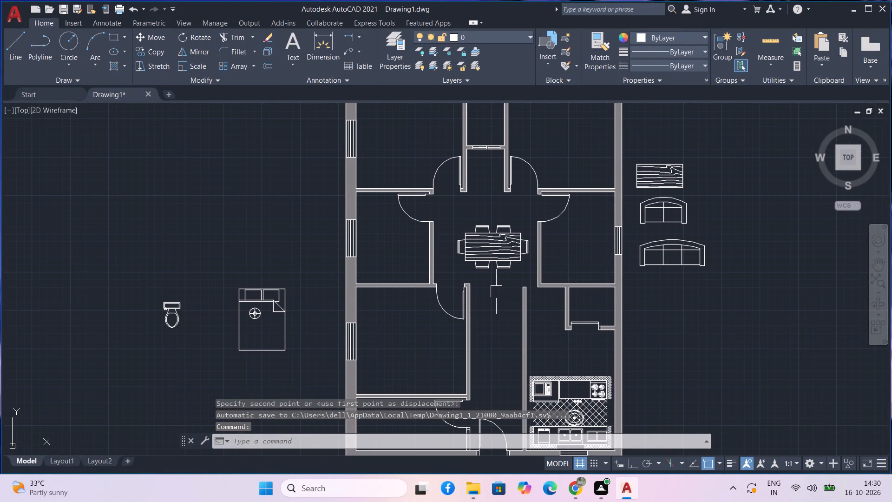
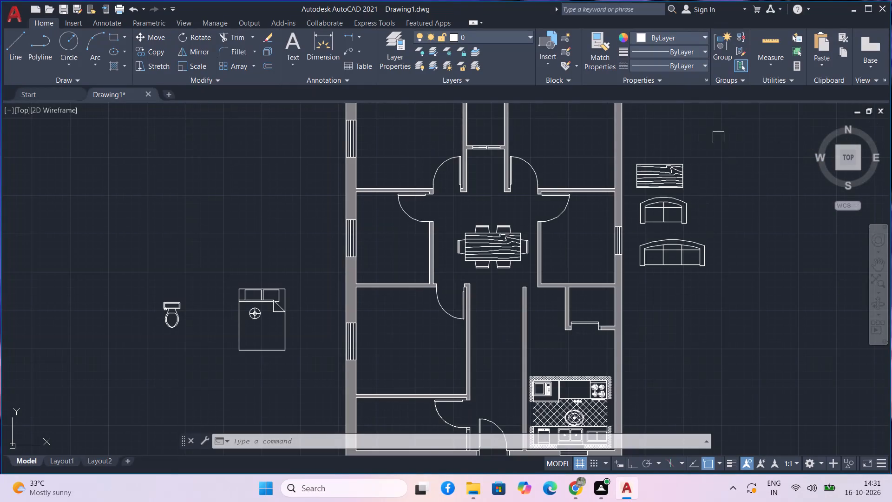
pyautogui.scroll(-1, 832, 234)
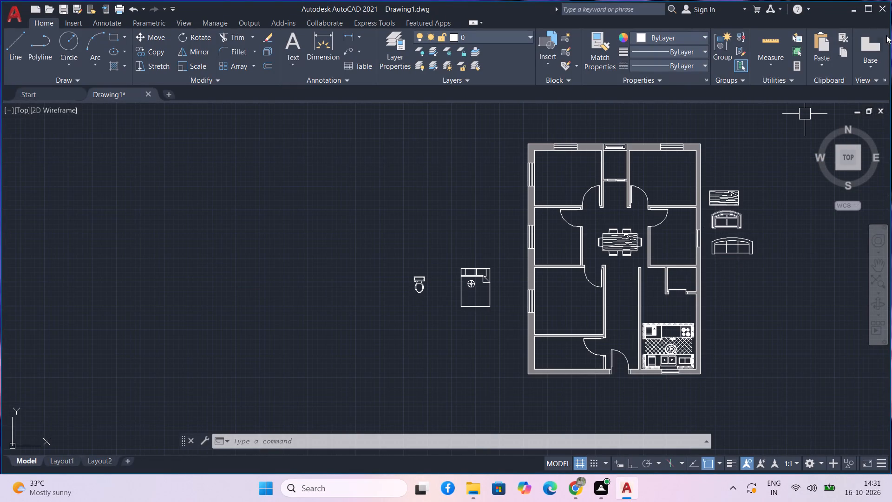
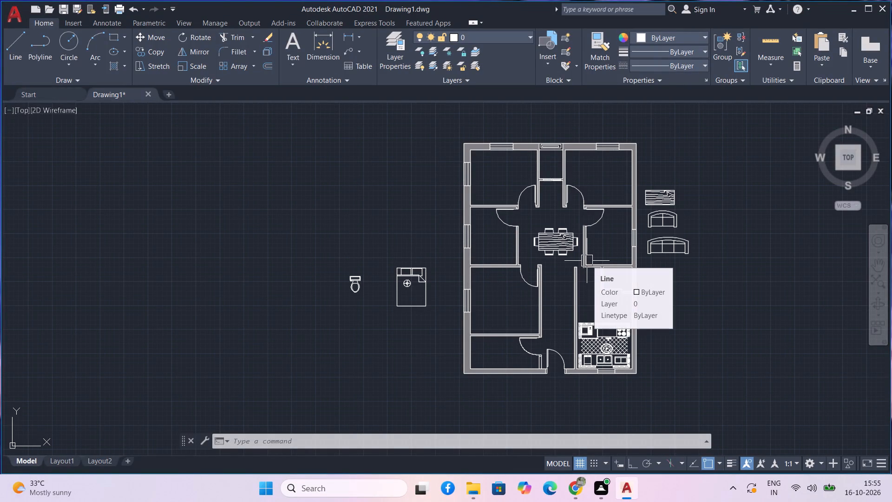
# Scale both loose sofas east of the plan down to roughly half size from the larger sofa's lower-right corner.
pyautogui.scroll(1, 567, 161)
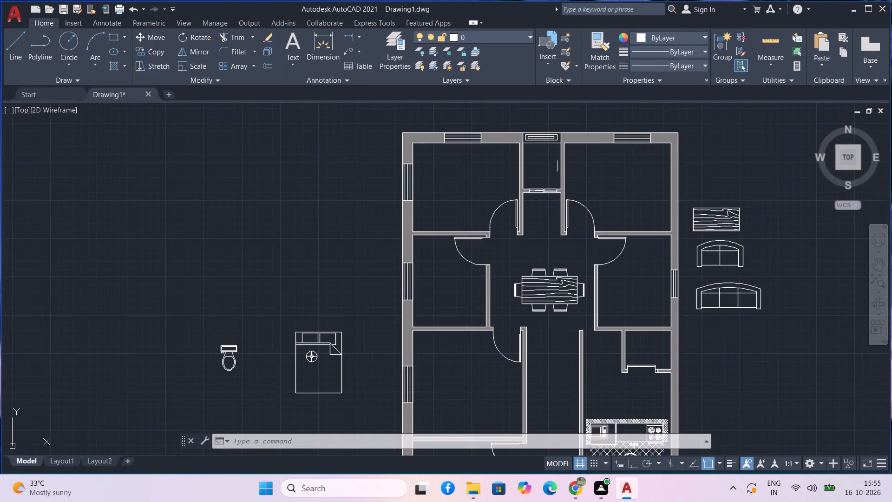
pyautogui.scroll(1, 559, 166)
pyautogui.moveTo(529, 248); pyautogui.dragTo(482, 200, button='middle')
pyautogui.moveTo(482, 200); pyautogui.dragTo(479, 235, button='middle')
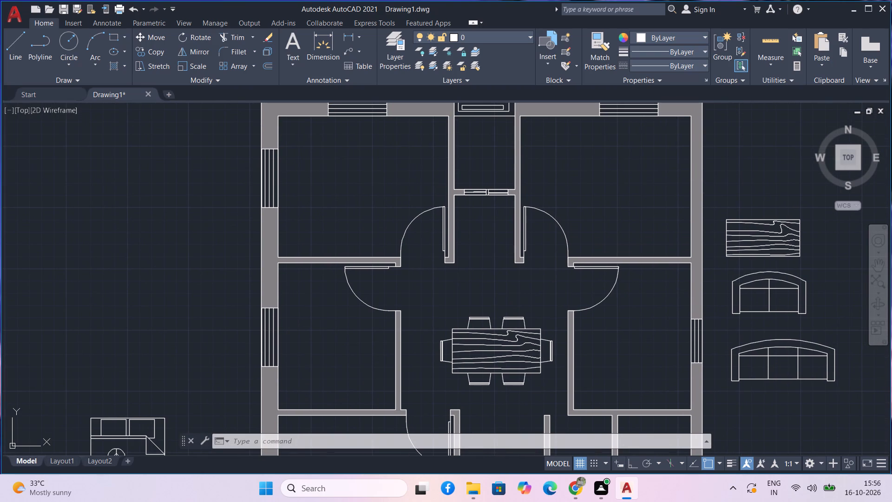
pyautogui.click(806, 380)
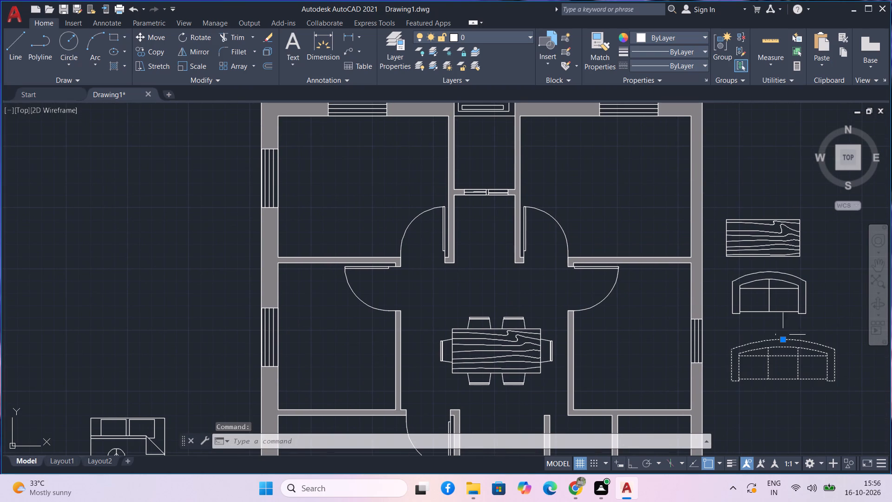
pyautogui.click(748, 284)
pyautogui.write('sc')
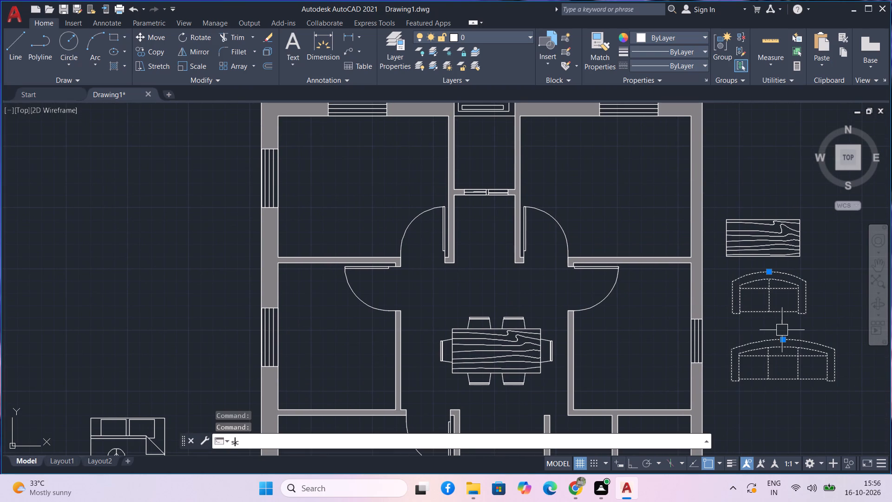
pyautogui.press('space')
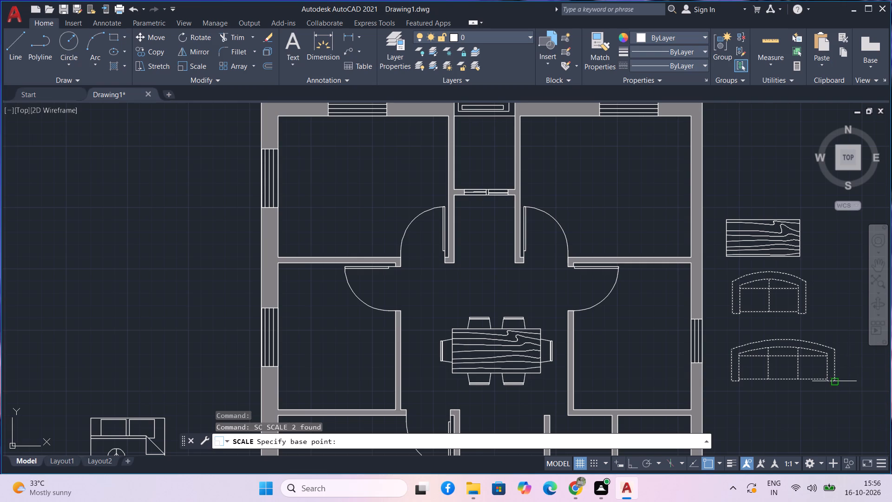
pyautogui.click(835, 381)
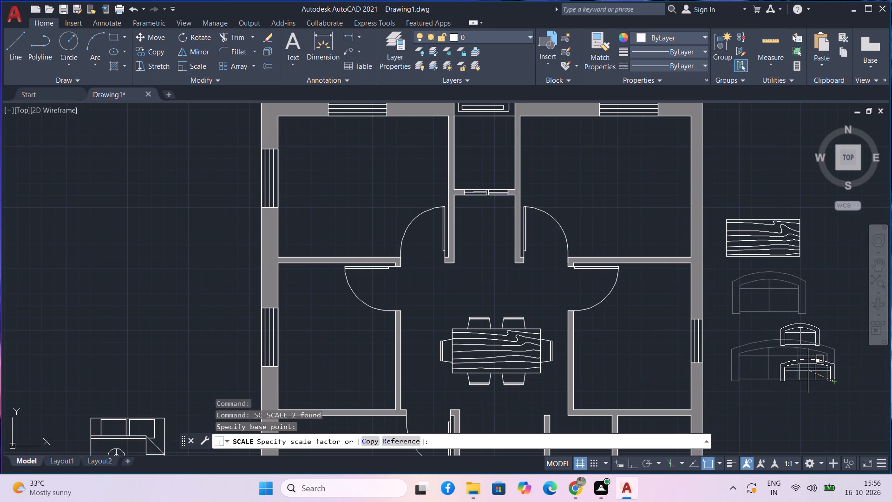
pyautogui.click(808, 370)
# Scale the loose wood-grain table east of the plan down to slightly under half size from its lower-right corner.
pyautogui.click(813, 283)
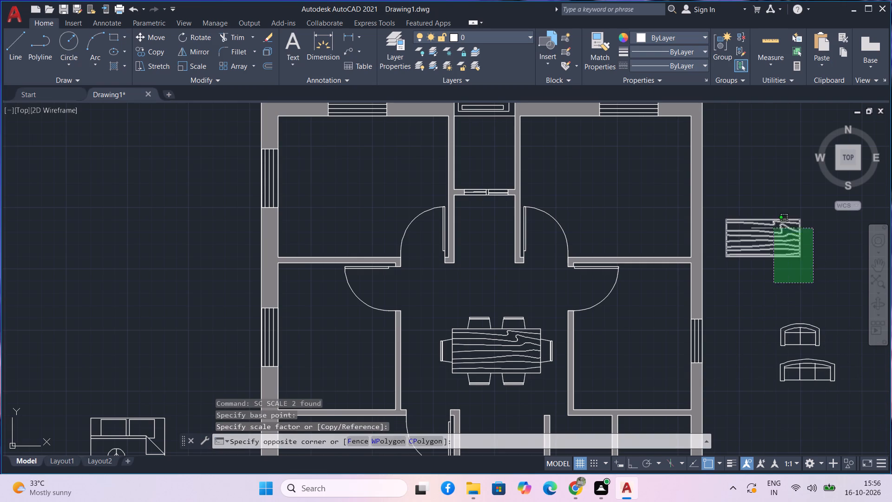
pyautogui.click(774, 227)
pyautogui.write('sc')
pyautogui.press('space')
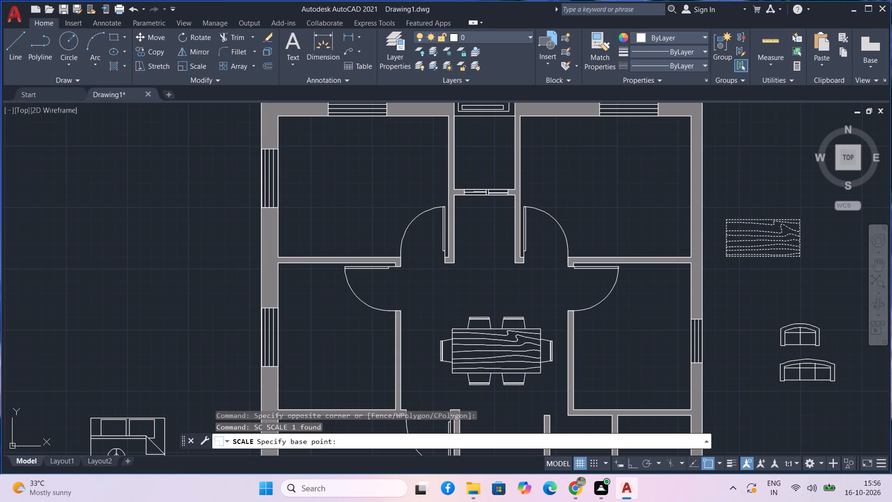
pyautogui.click(803, 256)
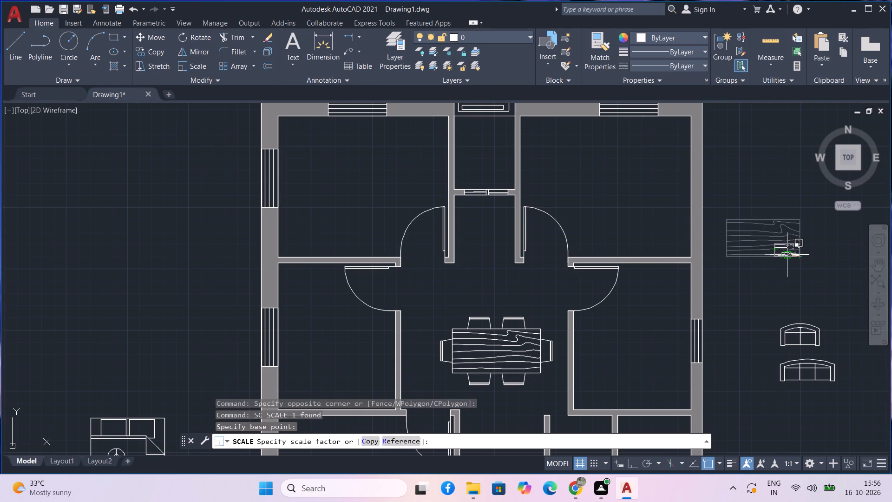
pyautogui.click(784, 254)
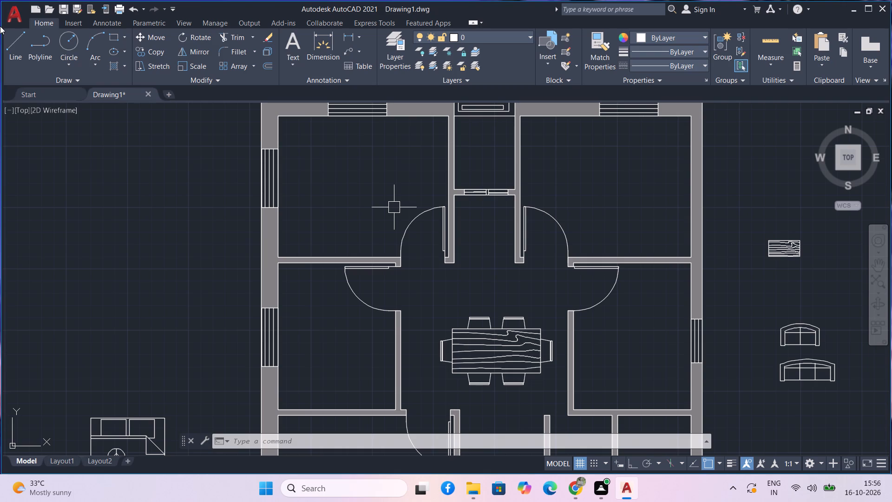
# Draw a long narrow rectangle along the bottom wall of the upper-left room, starting from the exterior wall.
pyautogui.write('rec')
pyautogui.press('space')
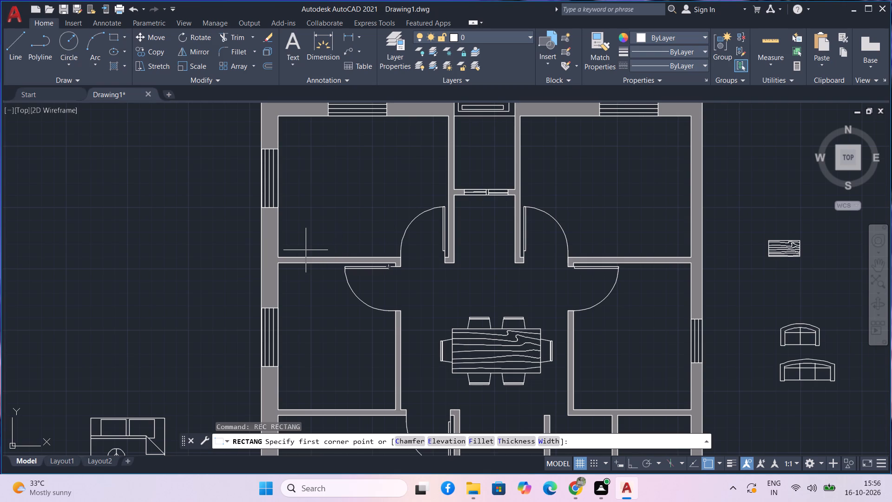
pyautogui.scroll(2, 291, 249)
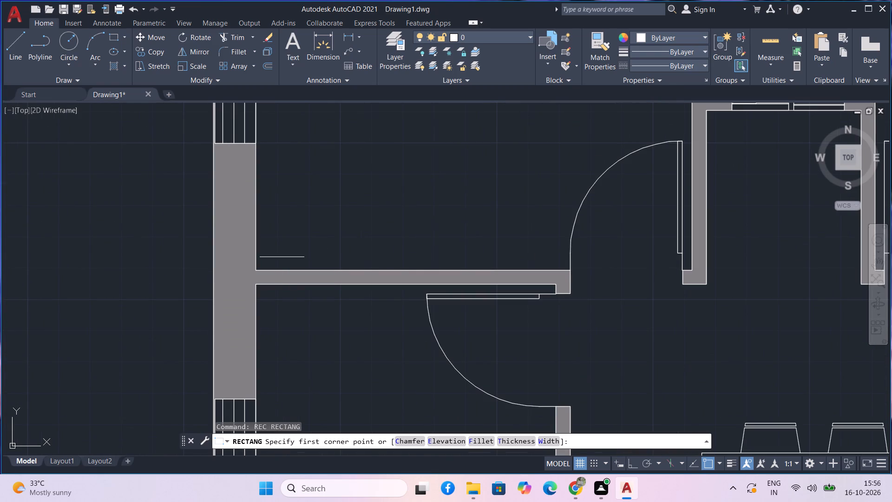
pyautogui.click(257, 248)
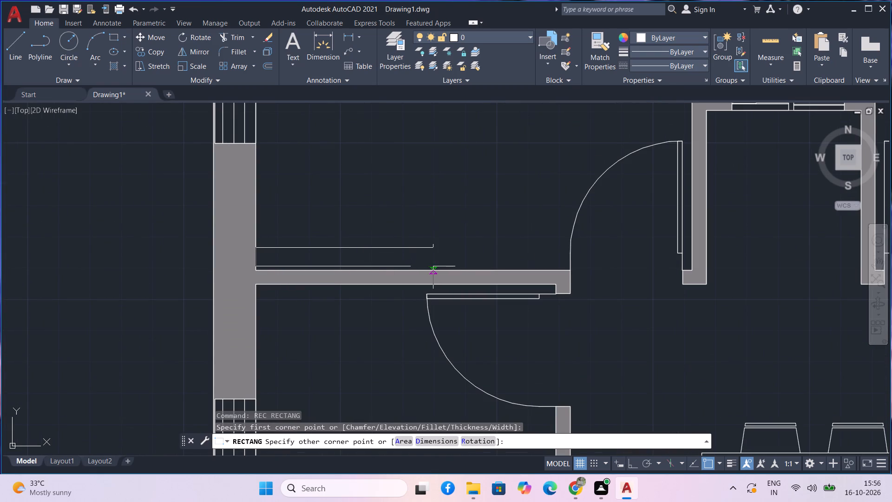
pyautogui.scroll(1, 434, 267)
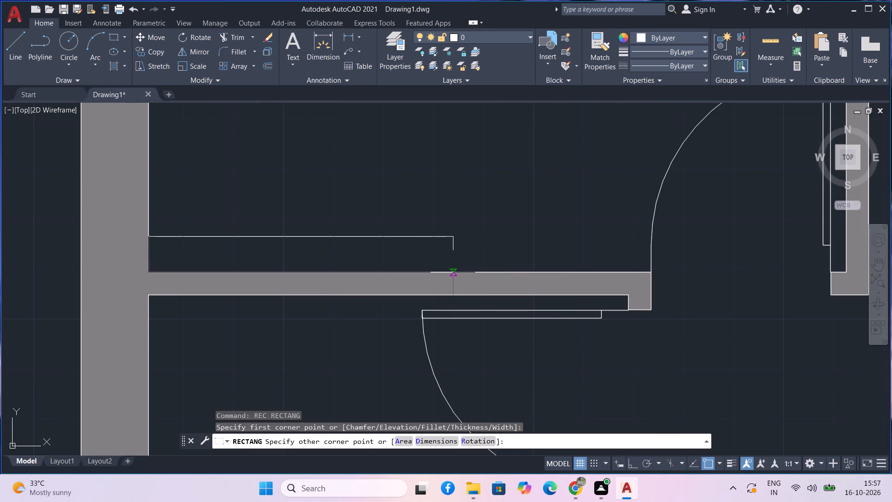
pyautogui.click(453, 272)
# Explode the narrow rectangle into separate lines.
pyautogui.moveTo(462, 253); pyautogui.dragTo(456, 251)
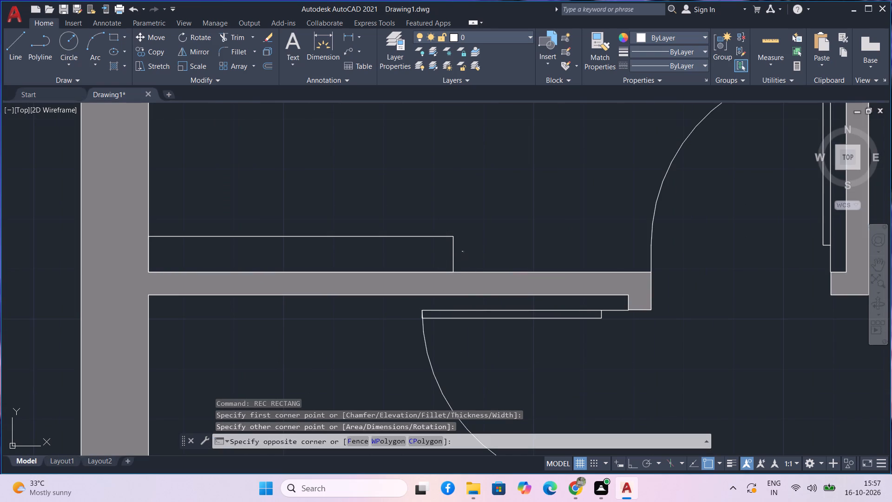
pyautogui.click(444, 247)
pyautogui.write('x')
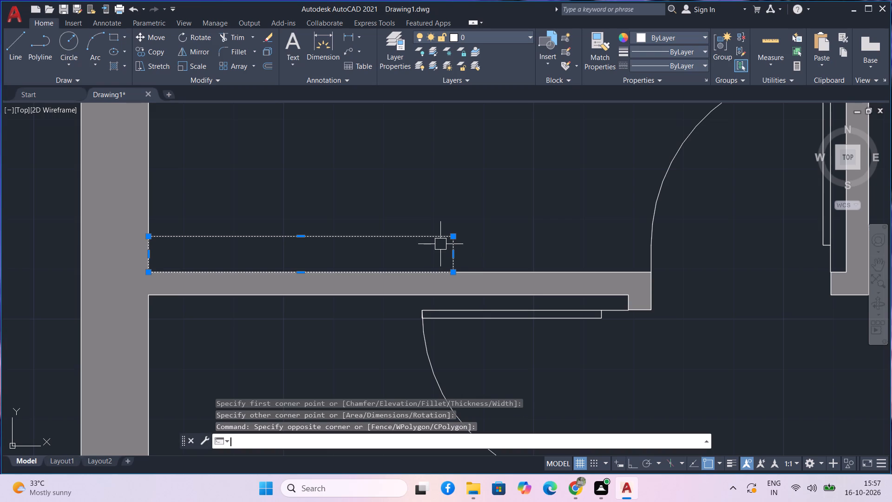
pyautogui.press('space')
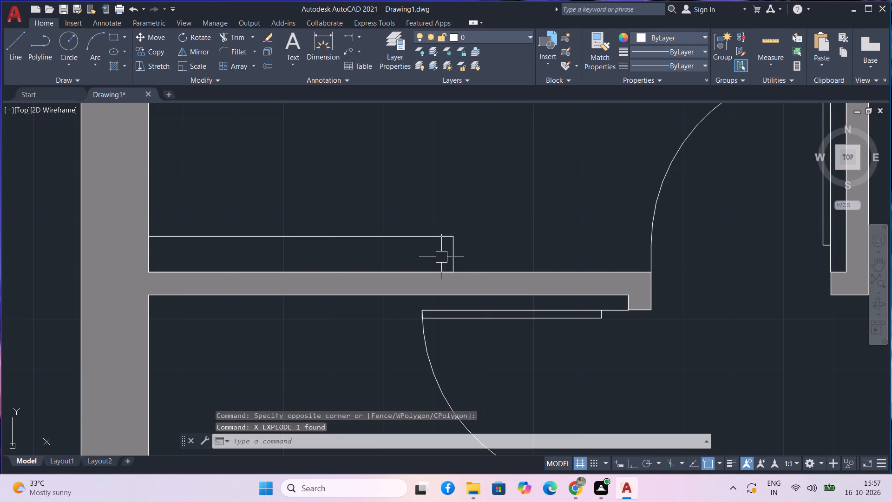
# Offset the rectangle's right end line repeatedly at 2-inch spacing toward the exterior wall to fill its whole length.
pyautogui.write('o')
pyautogui.press('space')
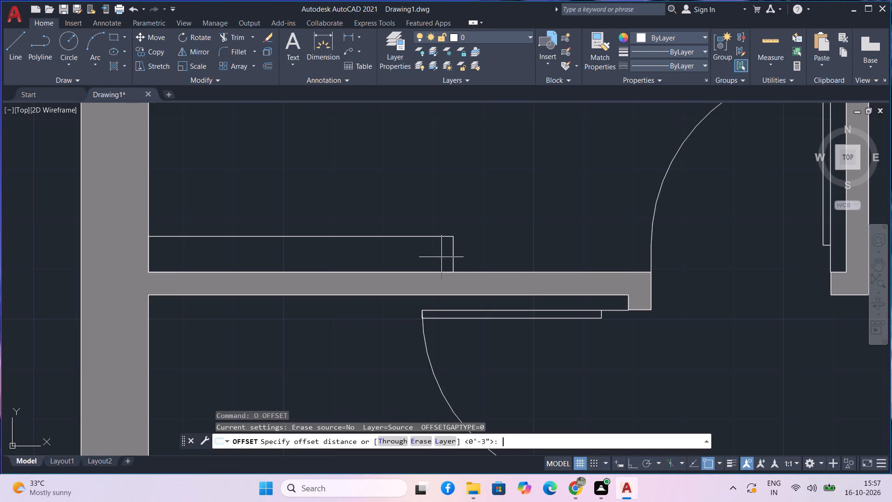
pyautogui.press('2')
pyautogui.press('Return')
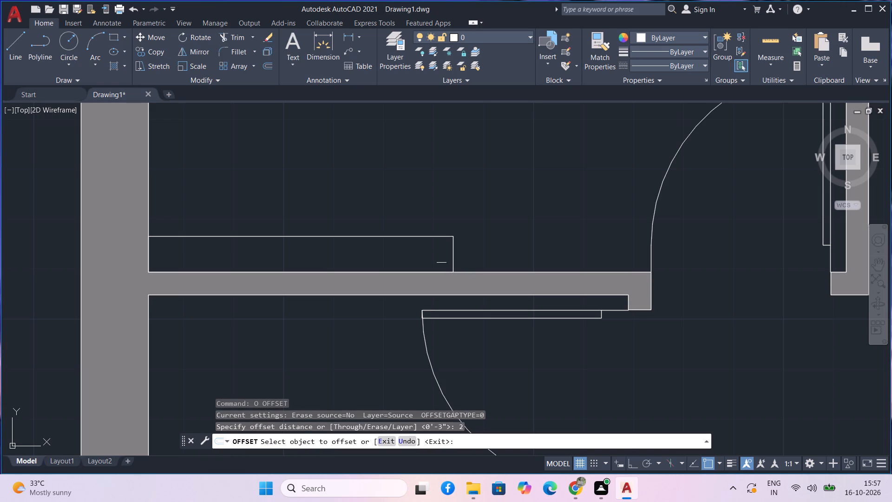
pyautogui.click(453, 251)
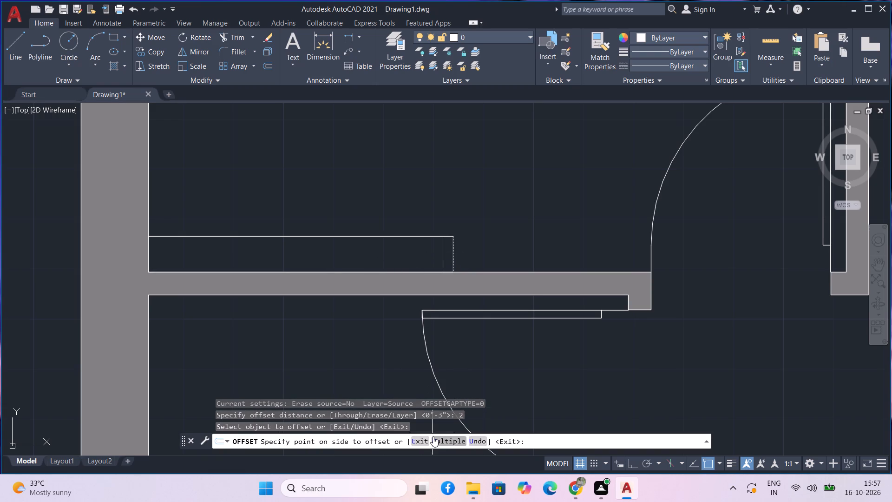
pyautogui.click(439, 439)
pyautogui.click(314, 254)
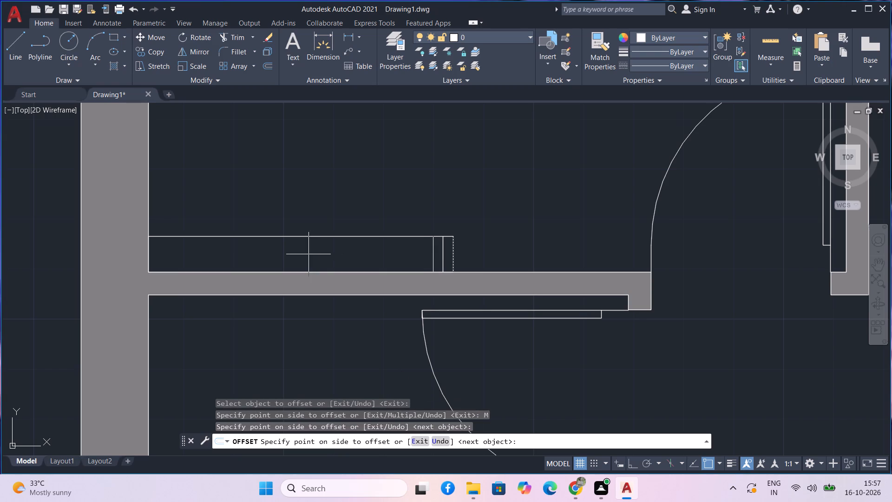
pyautogui.click(308, 254)
pyautogui.click(298, 254)
pyautogui.moveTo(279, 249); pyautogui.dragTo(273, 248)
pyautogui.click(269, 247)
pyautogui.click(240, 243)
pyautogui.click(215, 251)
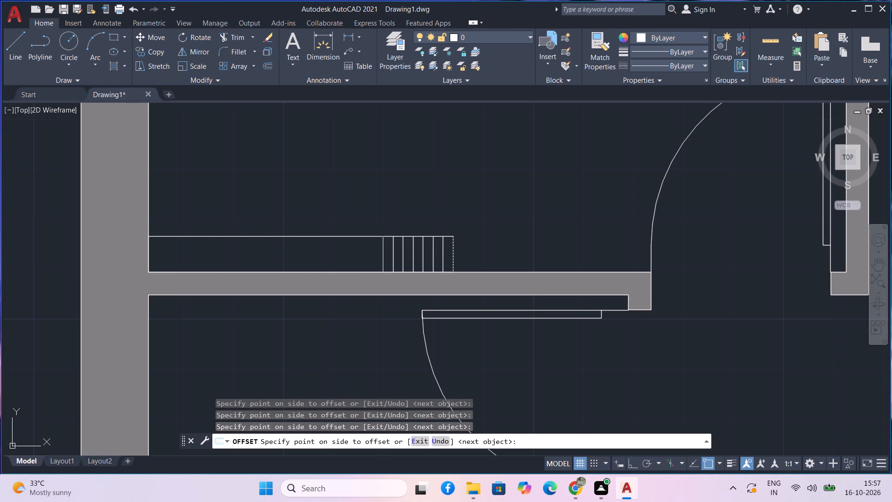
pyautogui.moveTo(212, 251); pyautogui.dragTo(198, 252)
pyautogui.tripleClick(174, 252)
pyautogui.doubleClick(170, 252)
pyautogui.doubleClick(161, 252)
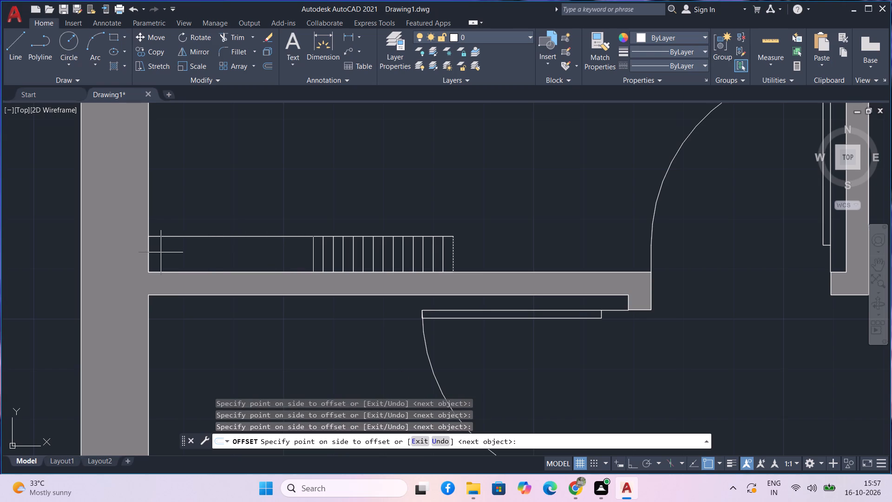
pyautogui.moveTo(161, 252); pyautogui.dragTo(151, 252)
pyautogui.click(137, 252)
pyautogui.moveTo(61, 255); pyautogui.dragTo(57, 256)
pyautogui.tripleClick(16, 255)
pyautogui.click(15, 254)
pyautogui.tripleClick(13, 254)
pyautogui.tripleClick(13, 254)
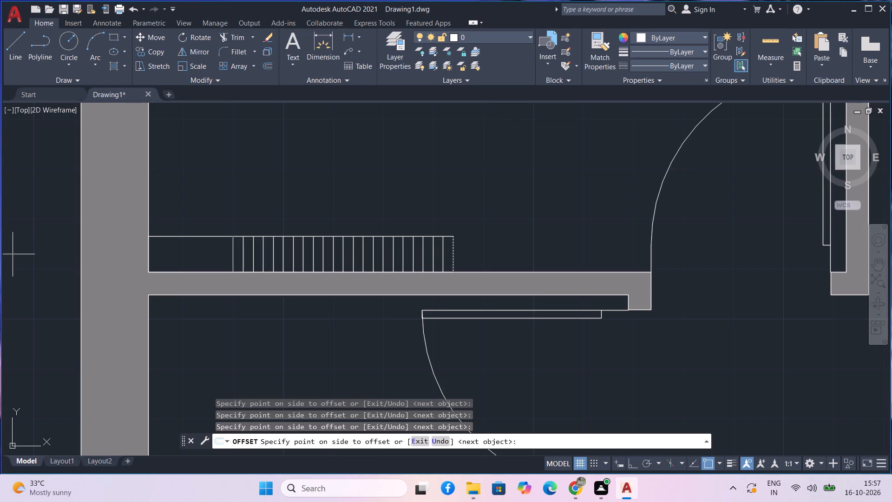
pyautogui.tripleClick(13, 254)
pyautogui.tripleClick(13, 254)
pyautogui.tripleClick(13, 254)
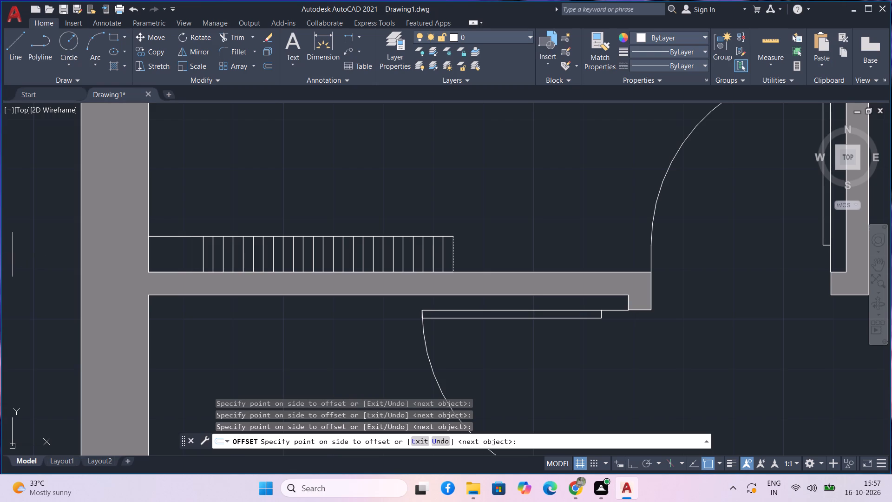
pyautogui.tripleClick(13, 254)
pyautogui.click(13, 254)
pyautogui.click(13, 254)
pyautogui.click(13, 254)
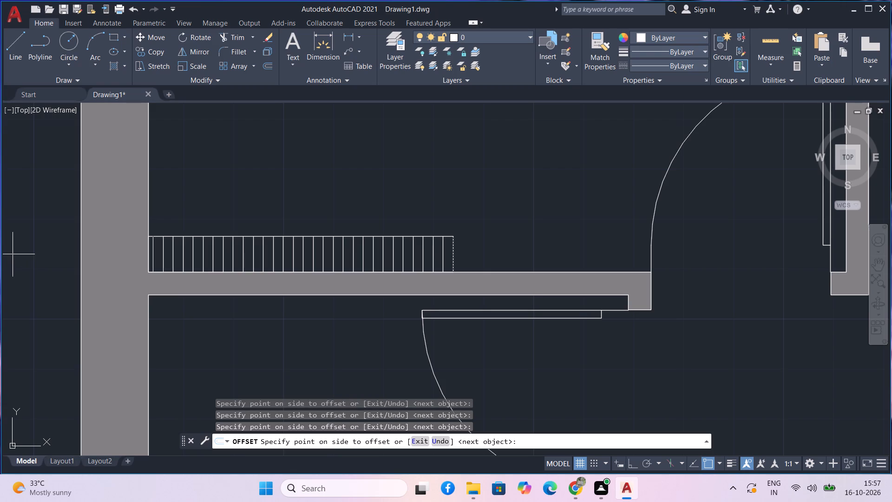
pyautogui.click(13, 254)
pyautogui.press('space')
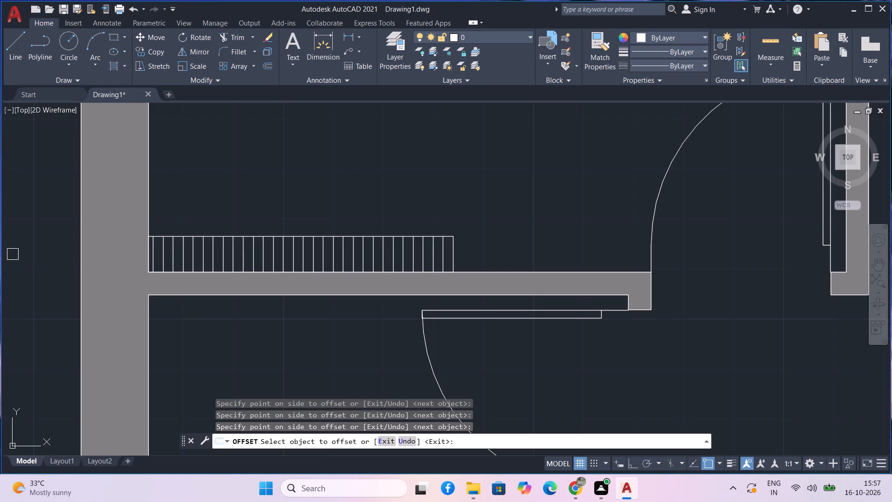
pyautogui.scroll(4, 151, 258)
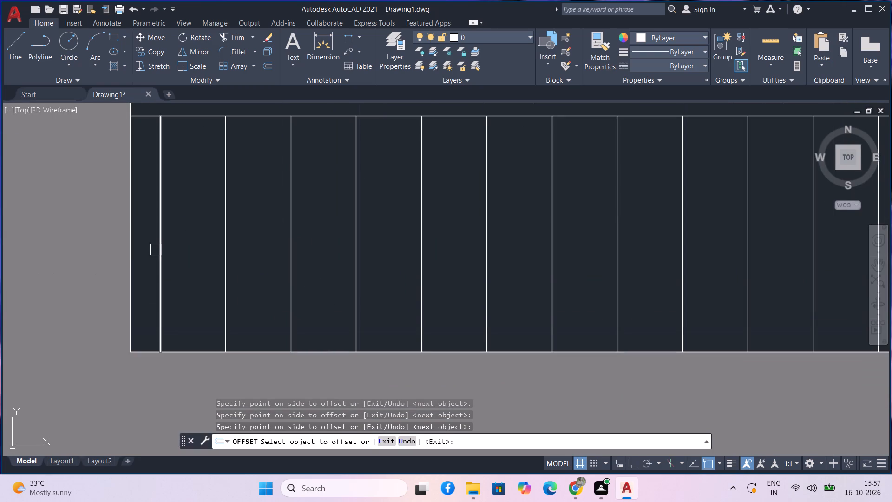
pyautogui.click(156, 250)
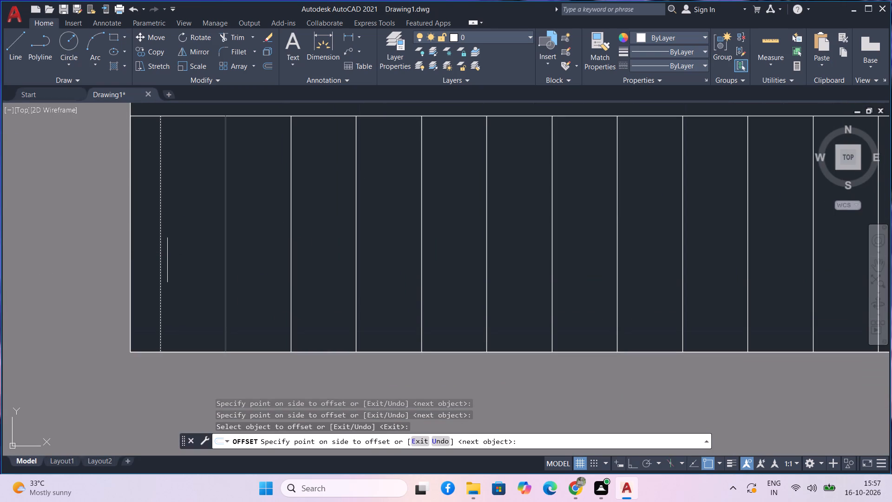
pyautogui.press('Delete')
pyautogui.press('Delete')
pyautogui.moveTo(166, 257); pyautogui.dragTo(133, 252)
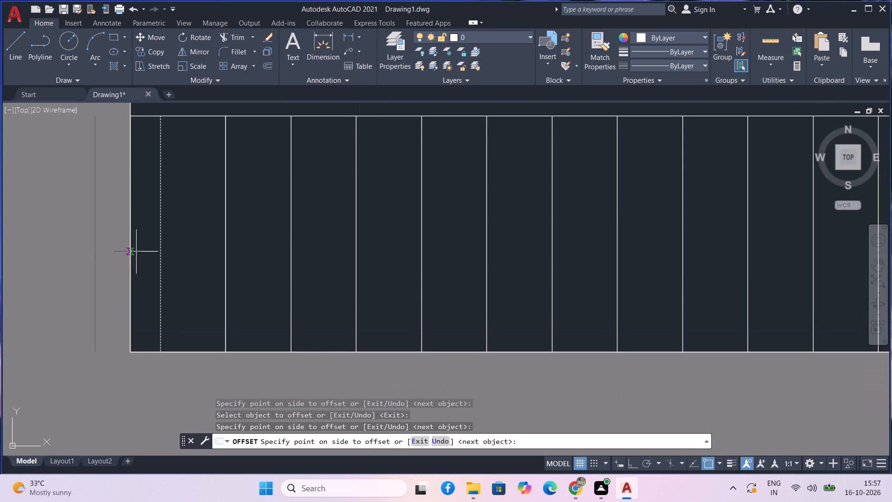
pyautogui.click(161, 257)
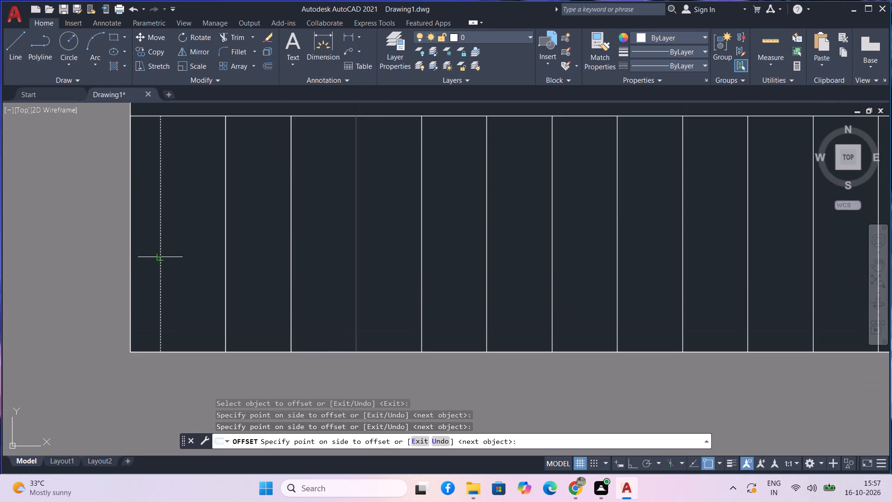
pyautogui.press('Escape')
# Erase the offset line closest to the exterior wall inside the narrow rectangle.
pyautogui.click(164, 256)
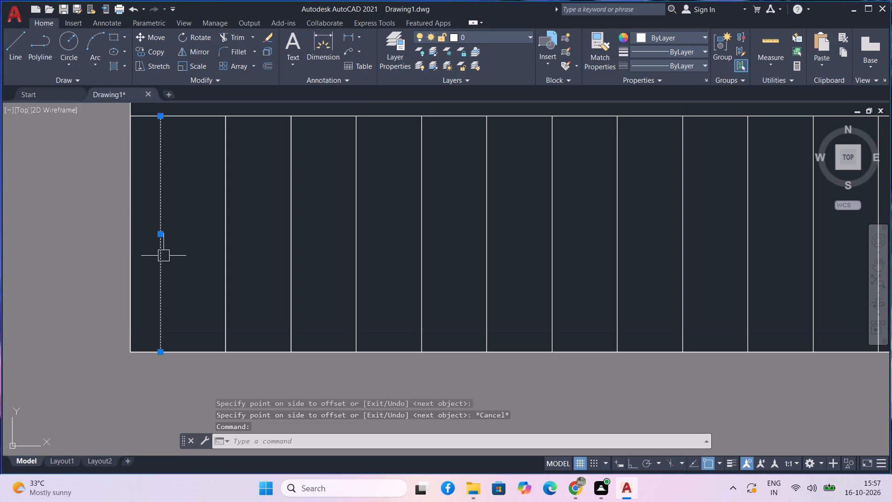
pyautogui.press('Delete')
pyautogui.scroll(-2, 197, 262)
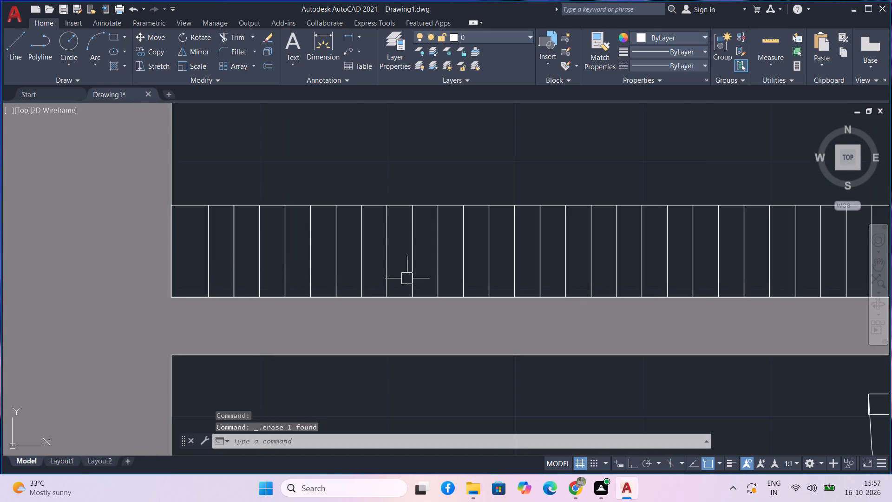
# Erase the divider line nearest each end of the narrow rectangle in the upper-left room.
pyautogui.scroll(-1, 409, 278)
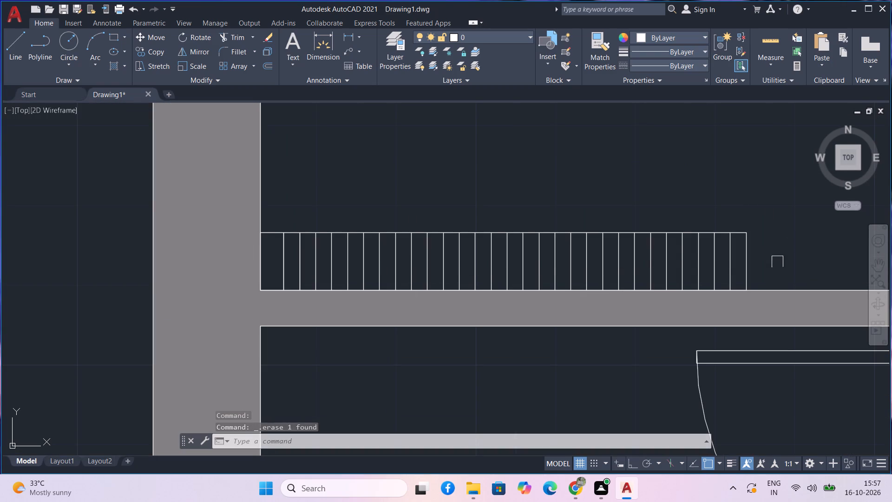
pyautogui.click(729, 265)
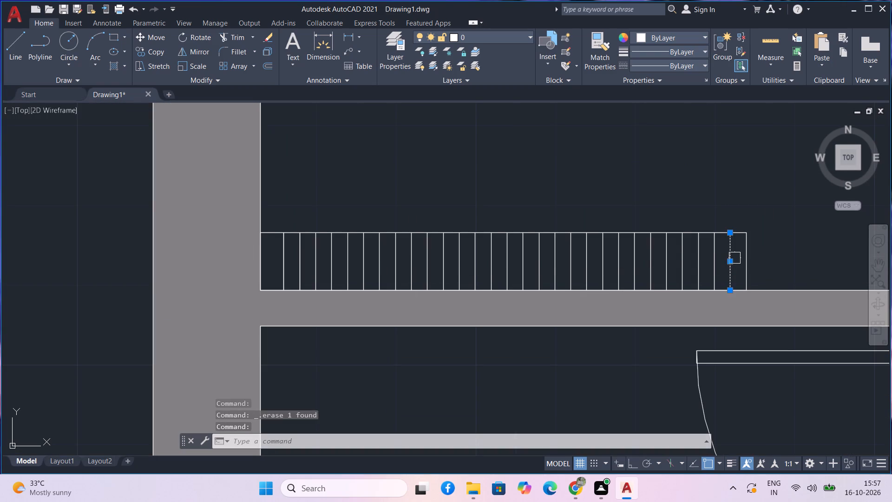
pyautogui.press('Delete')
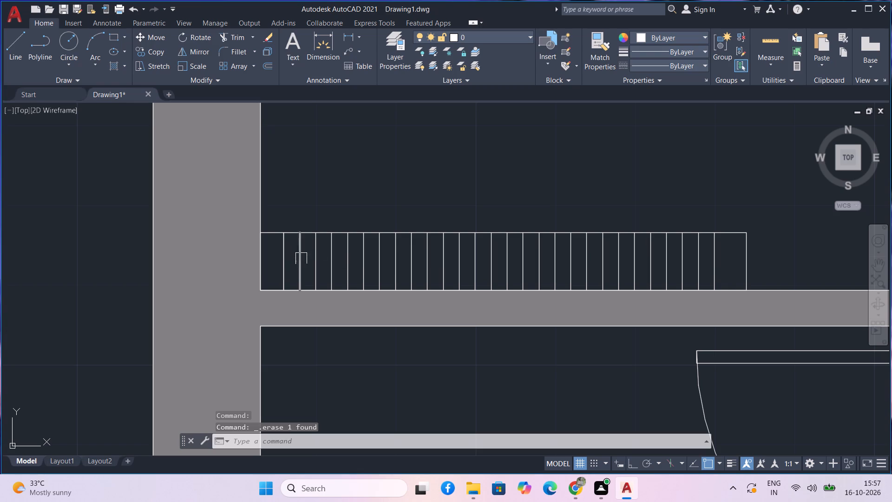
pyautogui.click(286, 264)
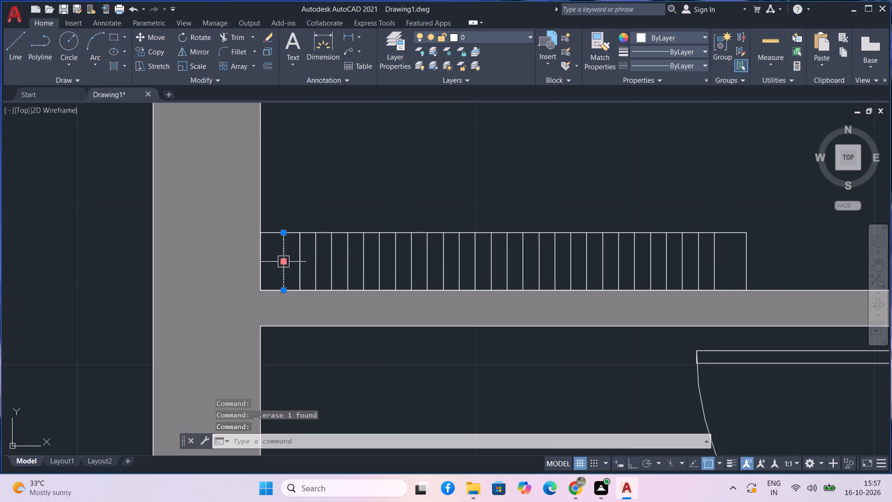
pyautogui.press('Delete')
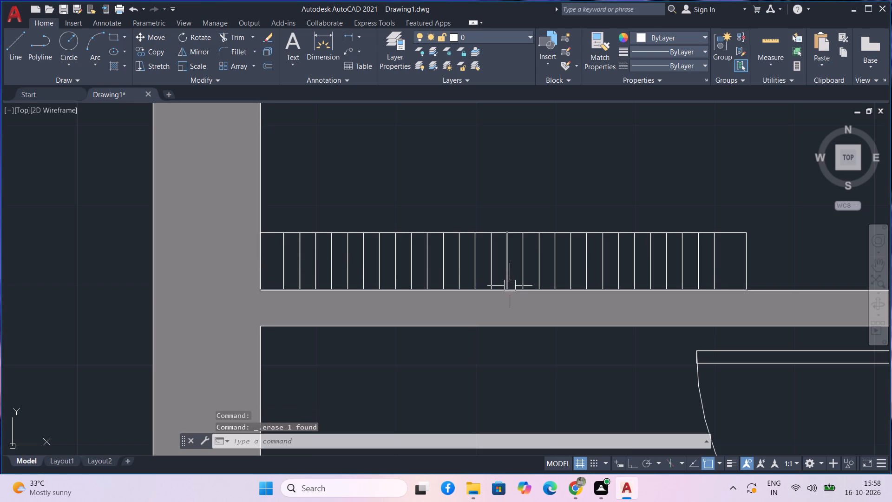
# Draw a horizontal line through the dividers, from the midpoint of the rightmost divider to the midpoint of the leftmost one.
pyautogui.write('l n')
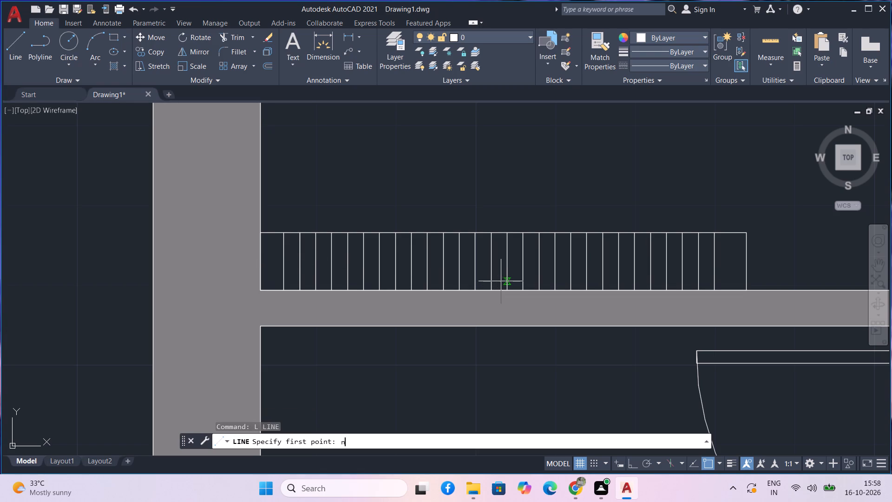
pyautogui.press('Delete')
pyautogui.press('F8')
pyautogui.press('BackSpace')
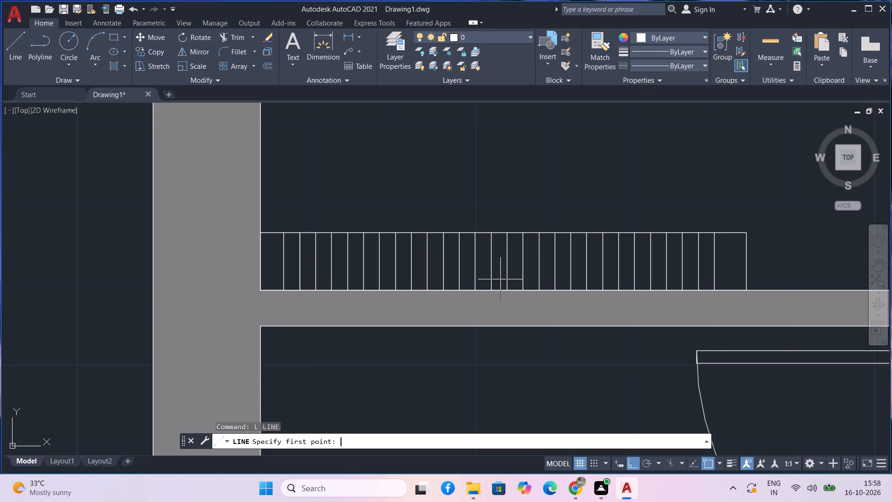
pyautogui.press('F8')
pyautogui.click(715, 267)
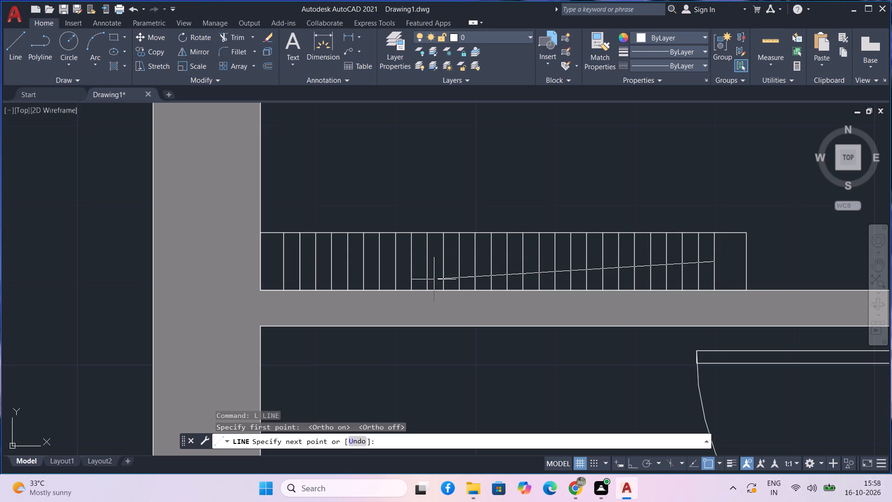
pyautogui.press('F8')
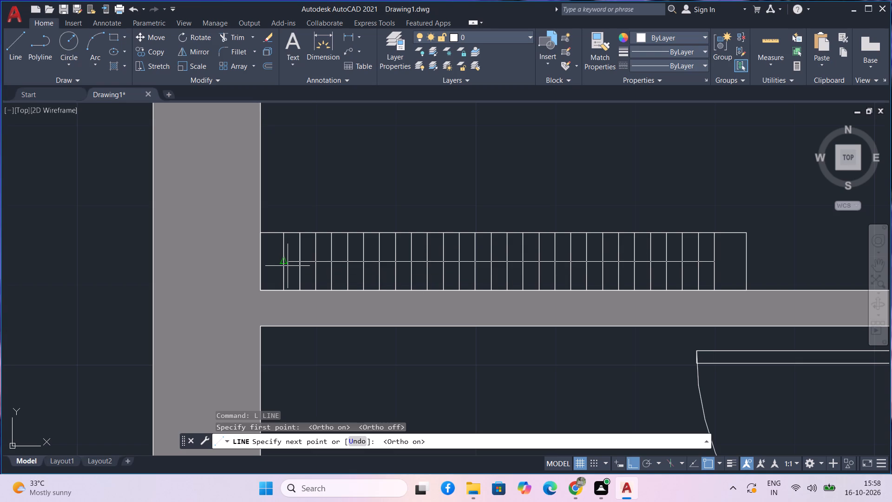
pyautogui.scroll(2, 288, 266)
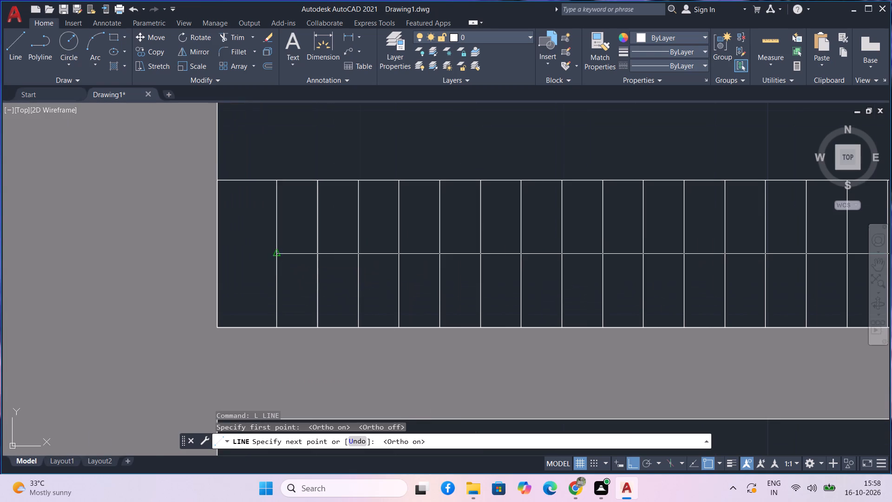
pyautogui.click(275, 251)
pyautogui.press('space')
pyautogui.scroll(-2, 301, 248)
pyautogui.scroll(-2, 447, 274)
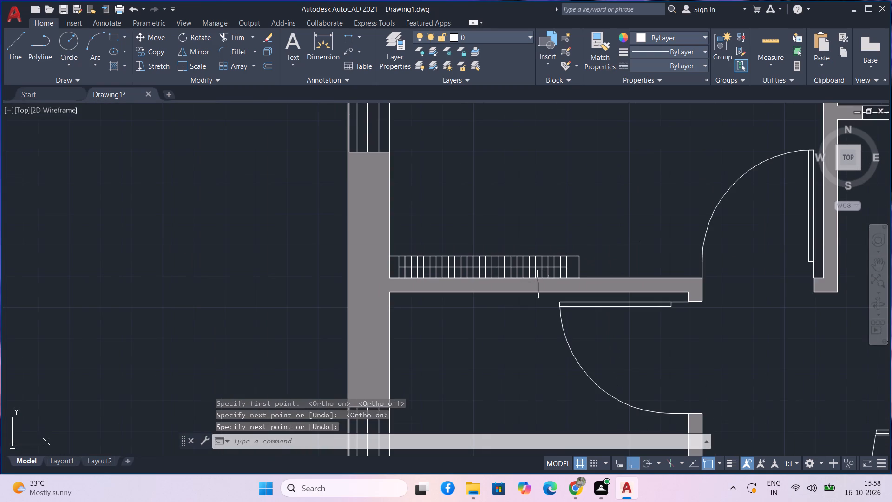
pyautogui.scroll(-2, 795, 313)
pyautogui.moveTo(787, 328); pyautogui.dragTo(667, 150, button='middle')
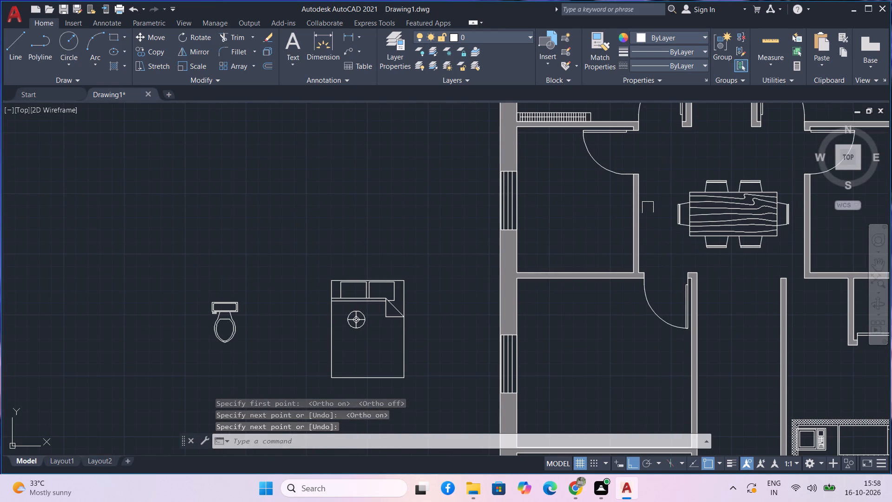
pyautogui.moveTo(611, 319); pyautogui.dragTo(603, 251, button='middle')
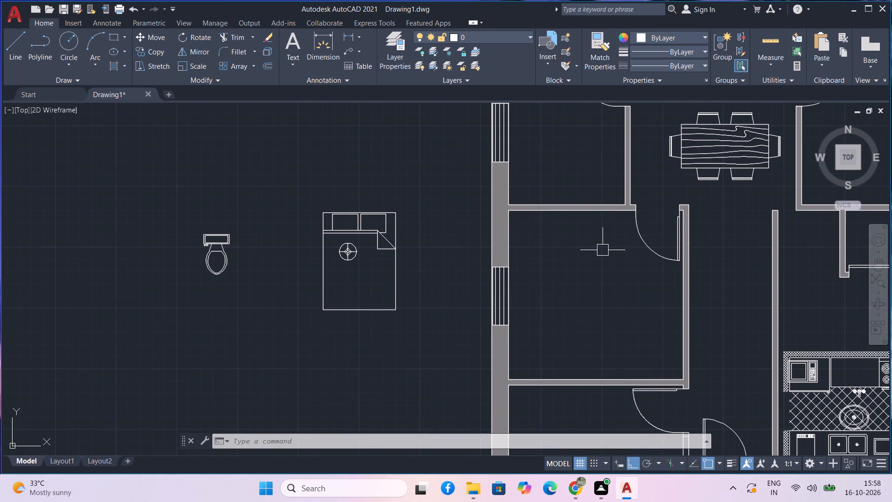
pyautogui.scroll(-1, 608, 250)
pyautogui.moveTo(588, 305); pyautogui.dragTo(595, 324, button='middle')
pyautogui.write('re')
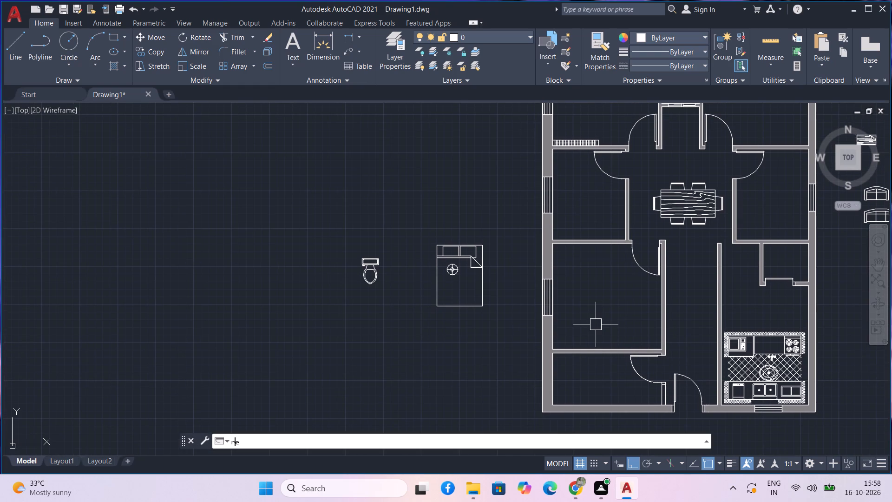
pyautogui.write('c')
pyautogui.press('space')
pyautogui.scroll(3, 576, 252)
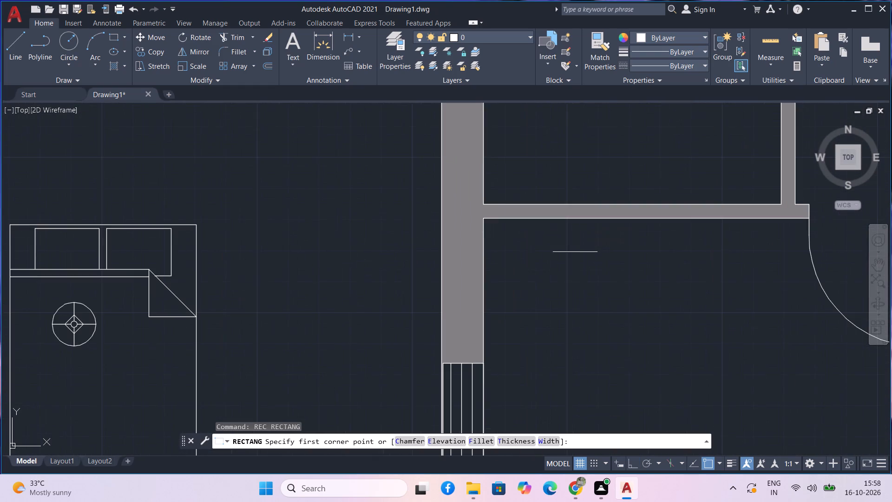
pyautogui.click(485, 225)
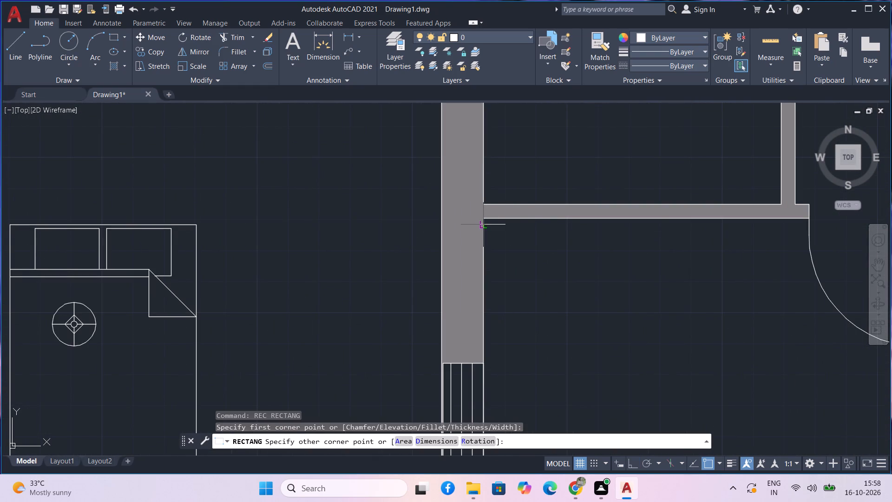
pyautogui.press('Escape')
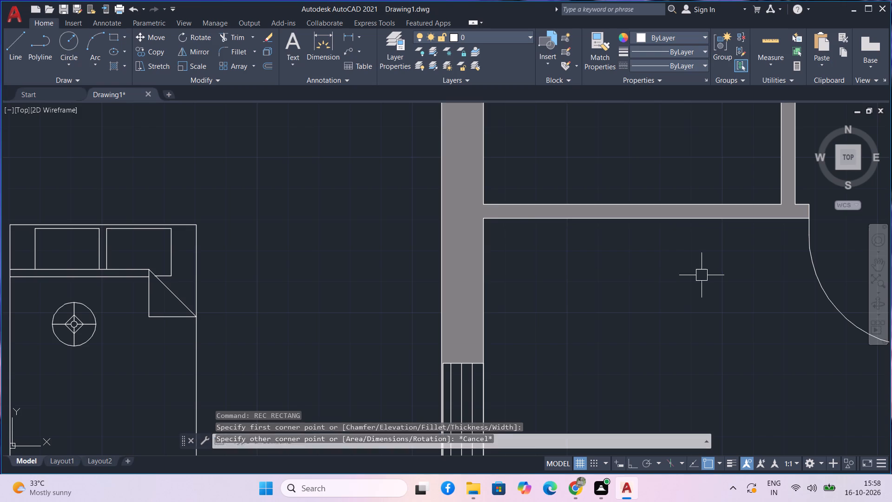
# Draw a long narrow rectangle along the top wall of the large lower-left room, starting from its inner corner with the exterior wall.
pyautogui.write('rec')
pyautogui.press('space')
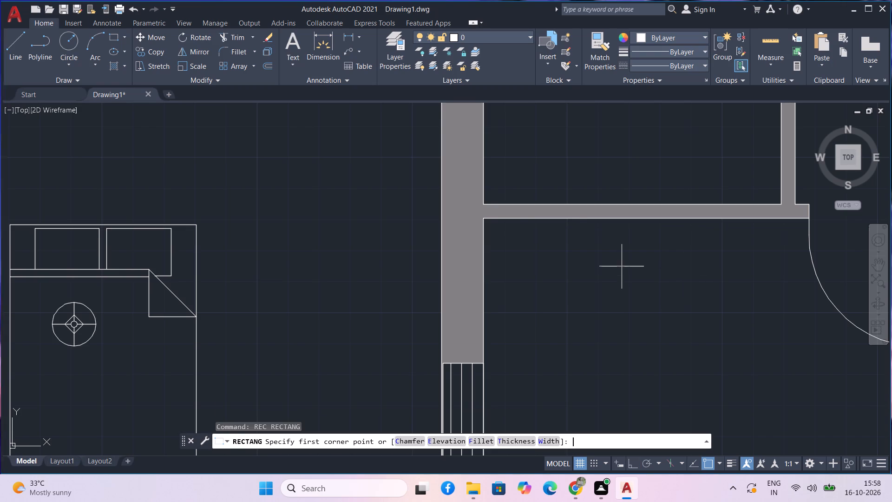
pyautogui.click(484, 219)
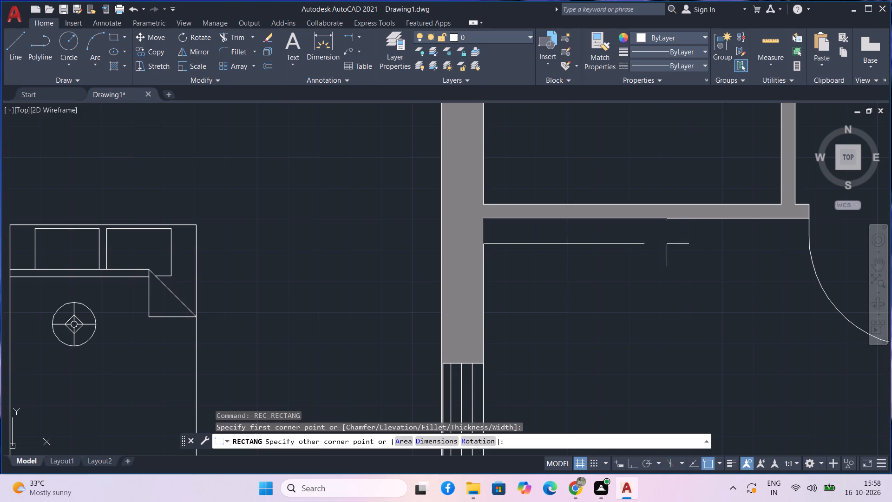
pyautogui.click(684, 243)
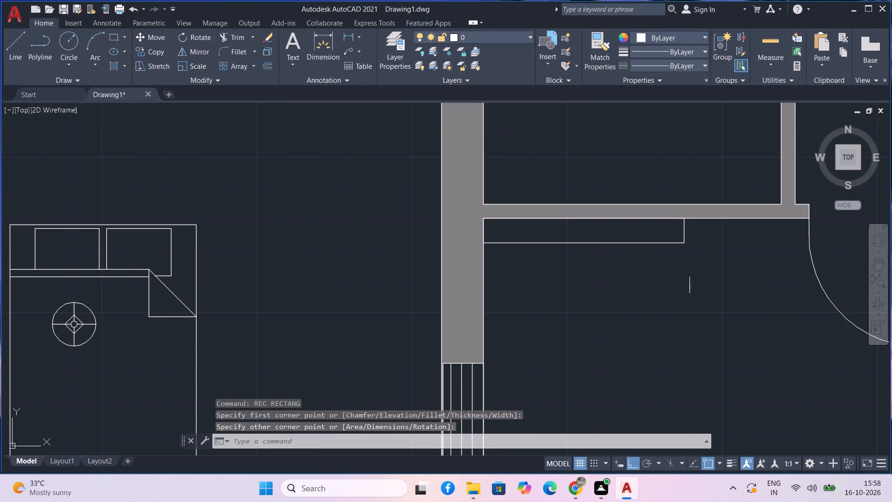
# Explode the new narrow rectangle into separate lines.
pyautogui.moveTo(689, 270); pyautogui.dragTo(685, 260)
pyautogui.click(653, 233)
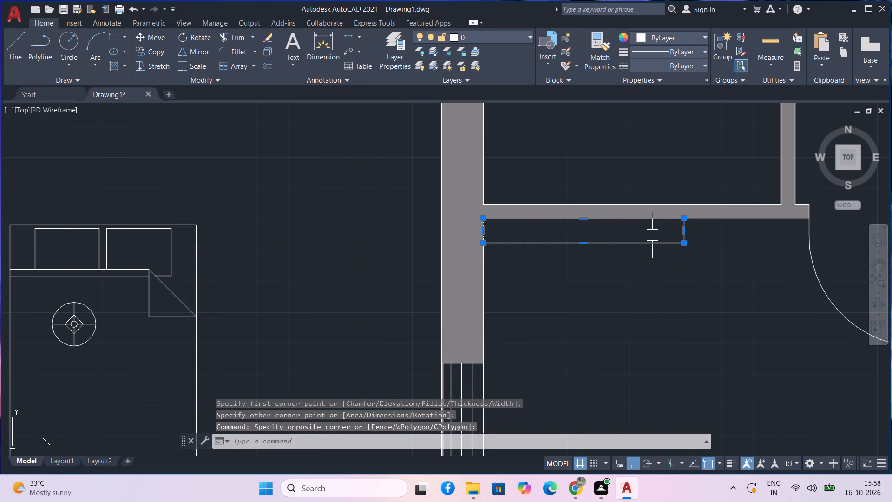
pyautogui.write('x')
pyautogui.press('space')
# Offset the new rectangle's right end line repeatedly at 2-inch spacing toward the exterior wall to fill its whole length.
pyautogui.scroll(1, 658, 238)
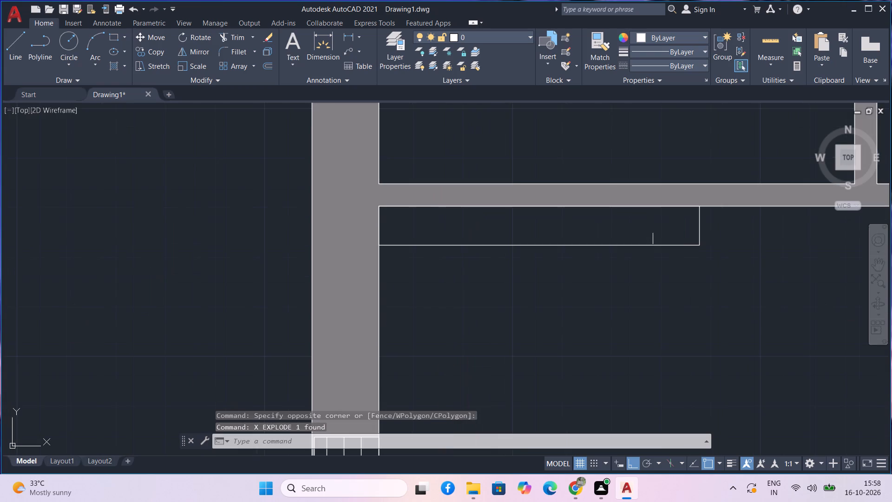
pyautogui.moveTo(658, 238); pyautogui.dragTo(660, 258, button='middle')
pyautogui.write('o')
pyautogui.press('space')
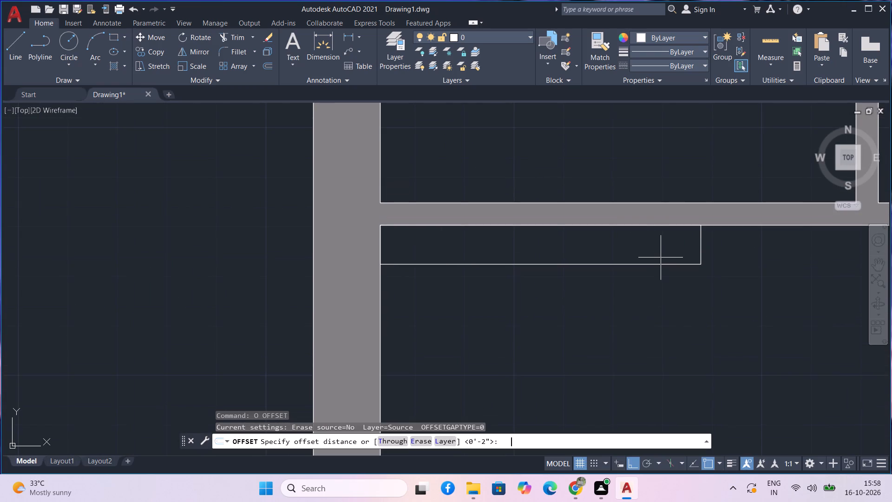
pyautogui.press('2')
pyautogui.press('Return')
pyautogui.click(698, 239)
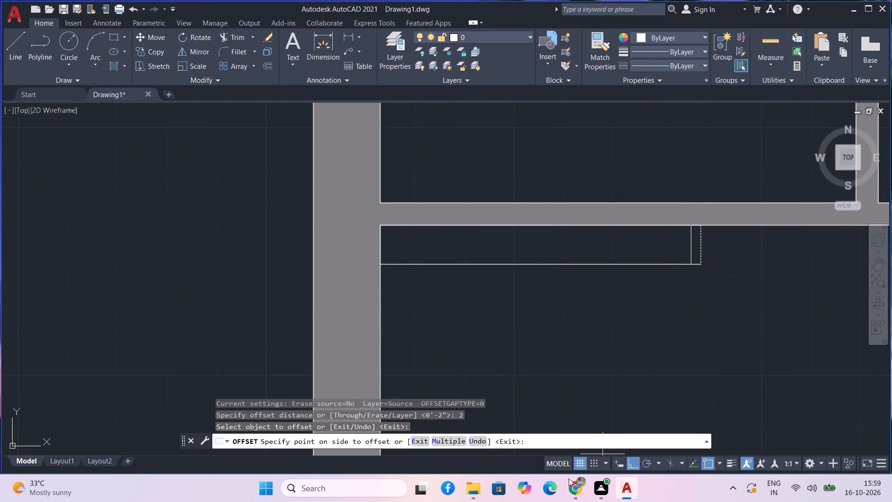
pyautogui.click(464, 442)
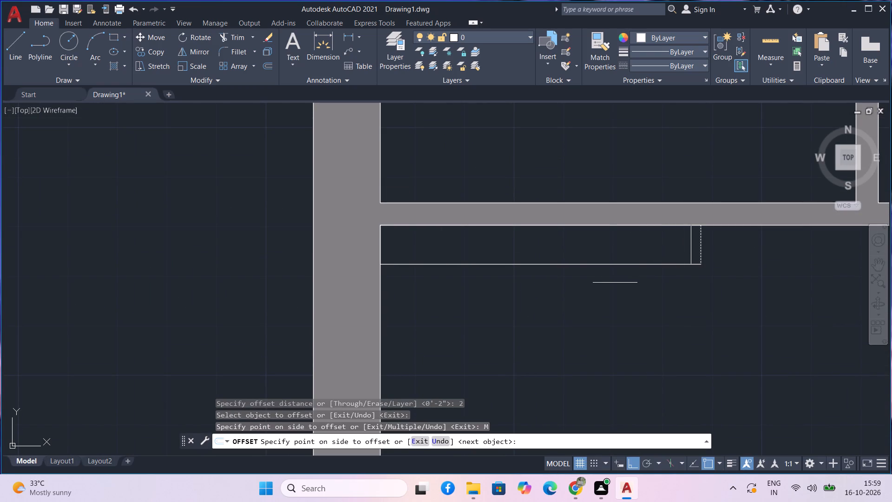
pyautogui.click(537, 256)
pyautogui.moveTo(530, 256); pyautogui.dragTo(525, 256)
pyautogui.click(523, 255)
pyautogui.tripleClick(501, 252)
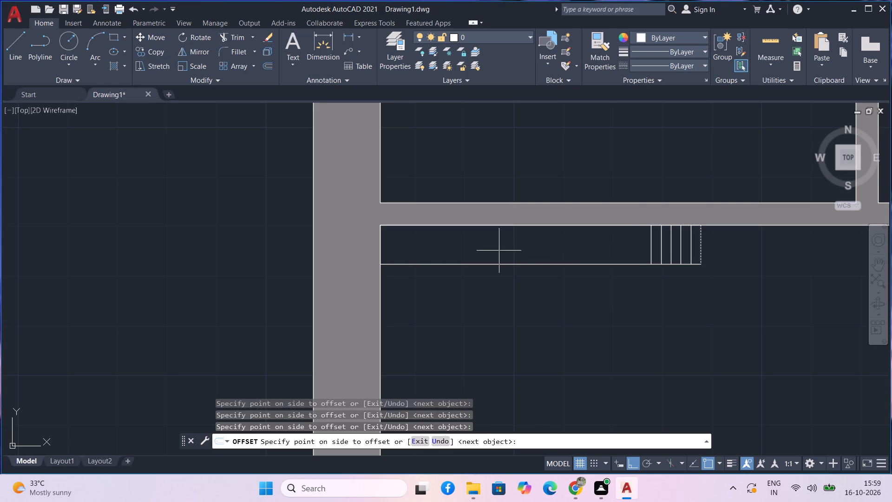
pyautogui.tripleClick(498, 251)
pyautogui.tripleClick(498, 251)
pyautogui.click(498, 251)
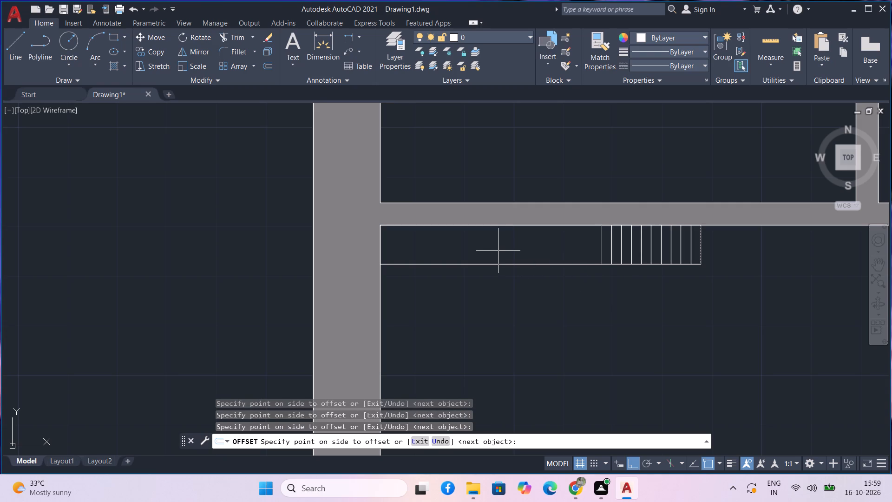
pyautogui.tripleClick(498, 251)
pyautogui.tripleClick(498, 251)
pyautogui.tripleClick(498, 251)
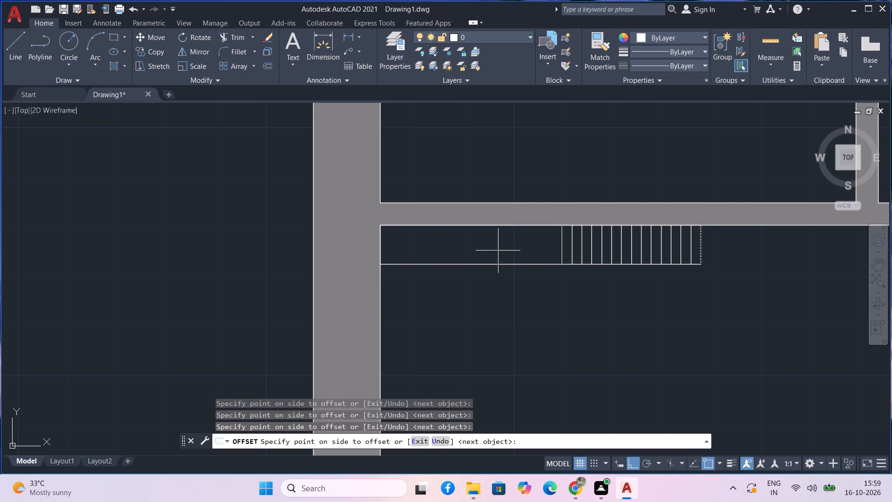
pyautogui.tripleClick(498, 251)
pyautogui.tripleClick(498, 250)
pyautogui.tripleClick(498, 250)
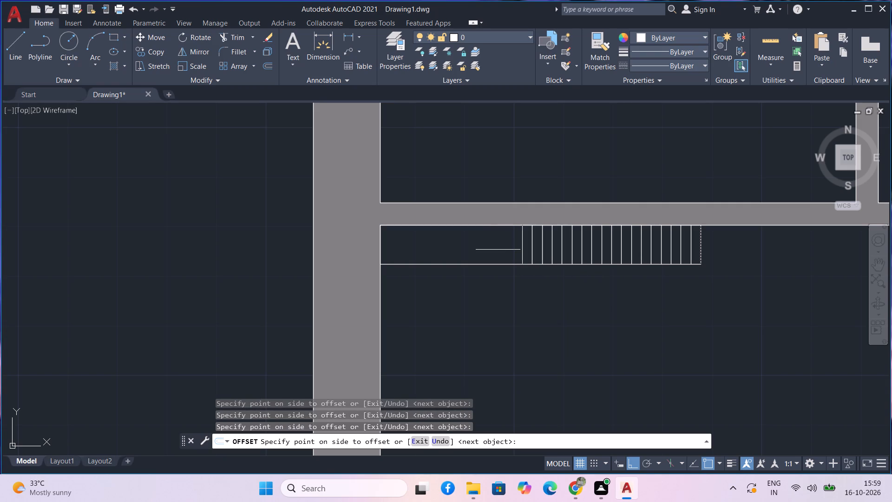
pyautogui.doubleClick(490, 250)
pyautogui.doubleClick(479, 249)
pyautogui.doubleClick(474, 249)
pyautogui.click(467, 248)
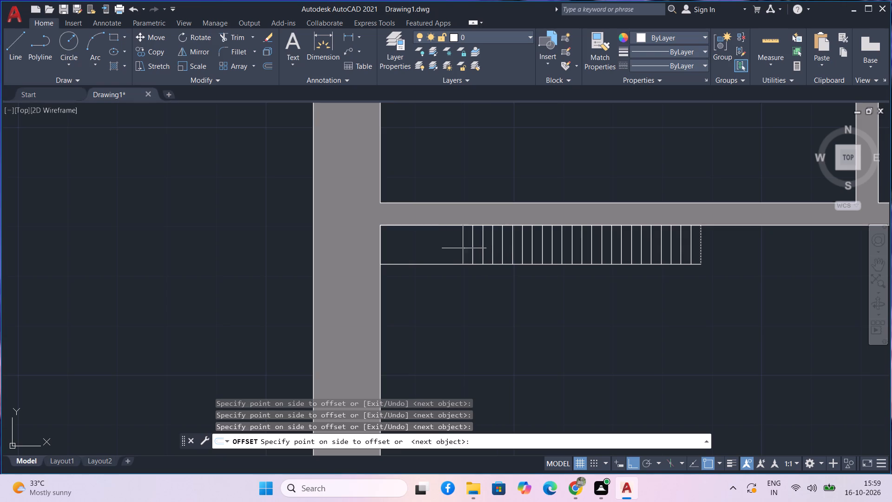
pyautogui.moveTo(464, 248); pyautogui.dragTo(459, 248)
pyautogui.moveTo(451, 246); pyautogui.dragTo(447, 246)
pyautogui.moveTo(439, 245); pyautogui.dragTo(434, 245)
pyautogui.moveTo(430, 244); pyautogui.dragTo(421, 244)
pyautogui.click(413, 243)
pyautogui.doubleClick(397, 242)
pyautogui.moveTo(393, 242); pyautogui.dragTo(301, 243)
pyautogui.click(67, 224)
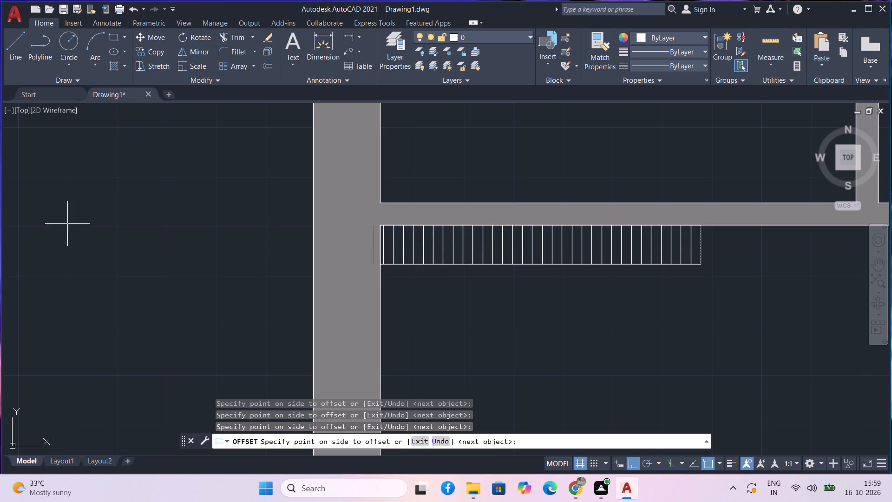
pyautogui.press('space')
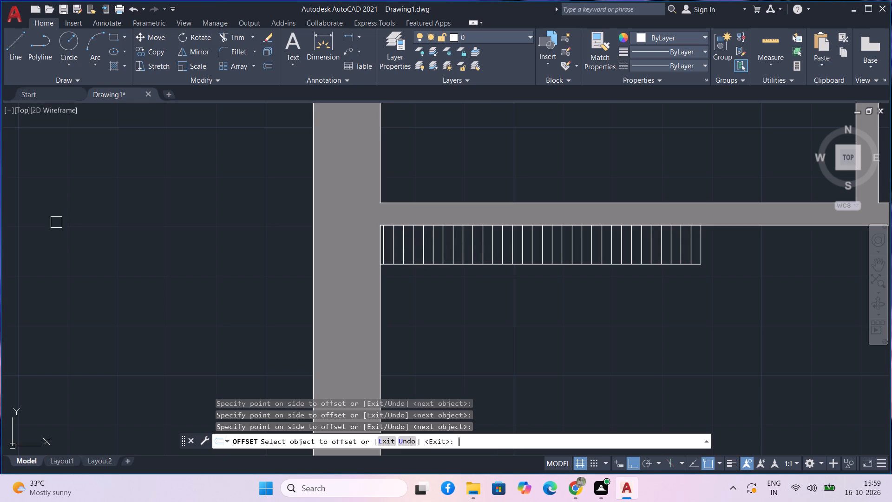
# Delete the divider nearest the exterior wall and the divider next to the rectangle's right end line.
pyautogui.scroll(2, 452, 245)
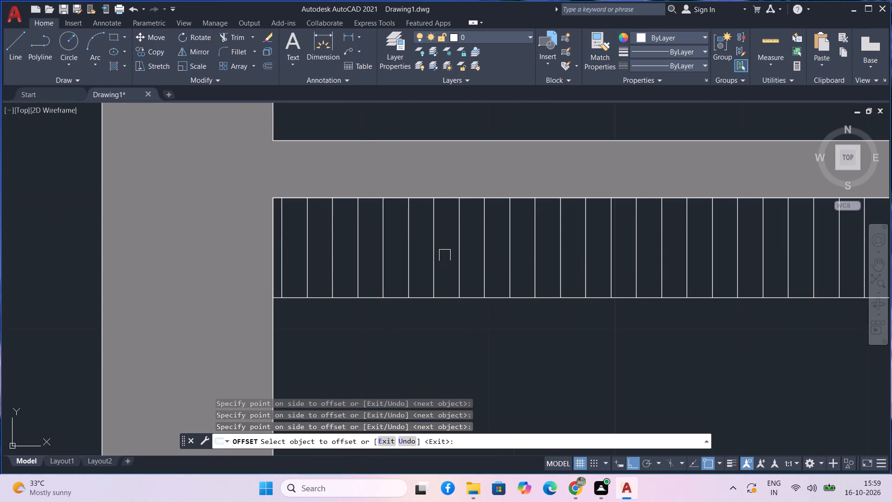
pyautogui.press('Escape')
pyautogui.click(285, 252)
pyautogui.press('Insert')
pyautogui.press('Delete')
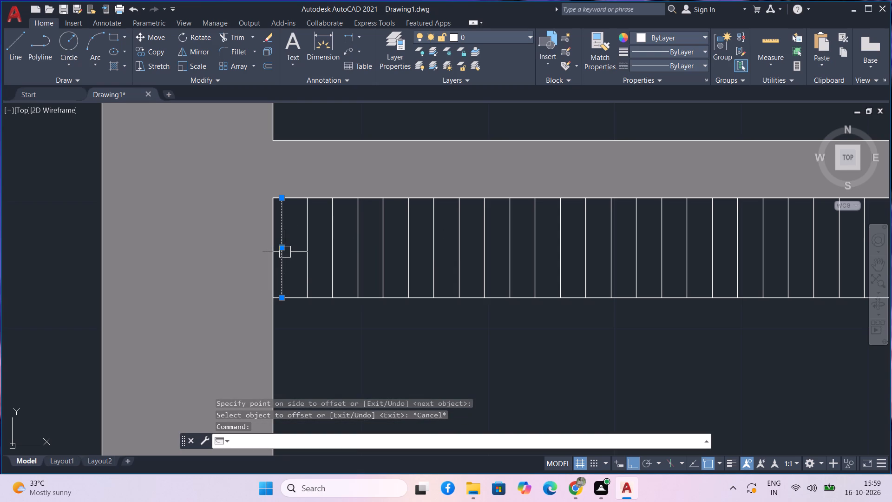
pyautogui.click(322, 331)
pyautogui.click(328, 339)
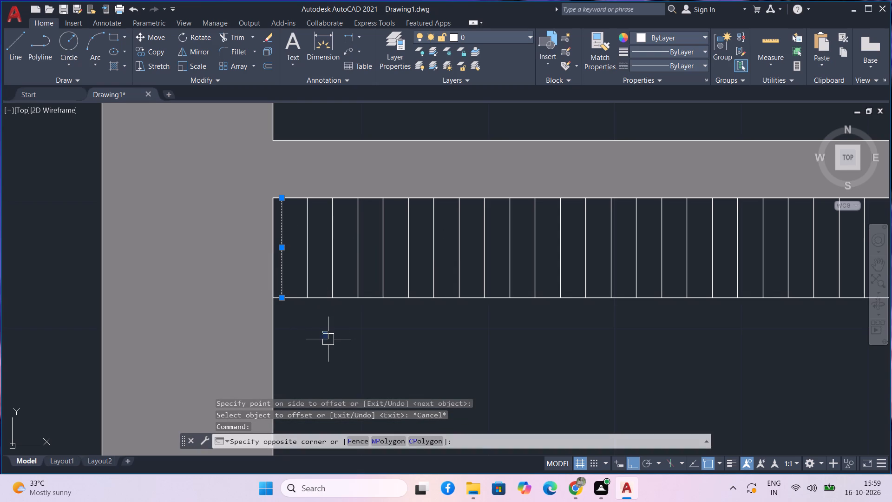
pyautogui.press('Delete')
pyautogui.scroll(-2, 341, 334)
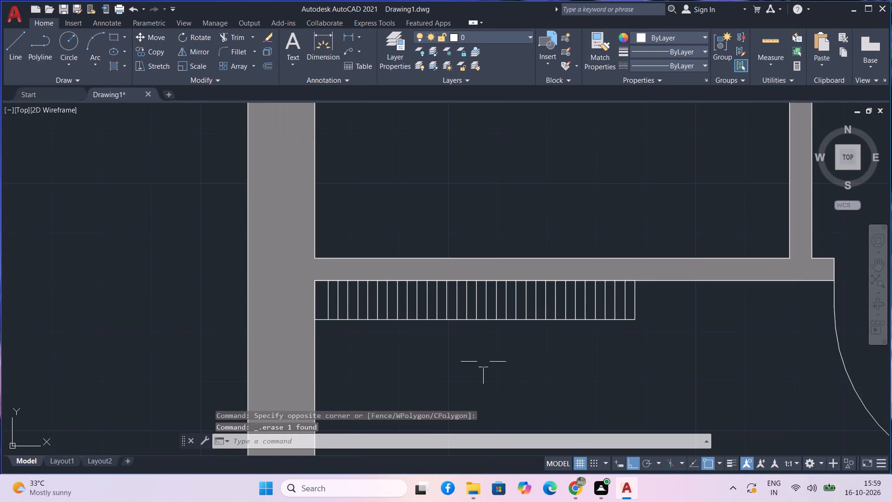
pyautogui.scroll(3, 626, 303)
pyautogui.click(626, 303)
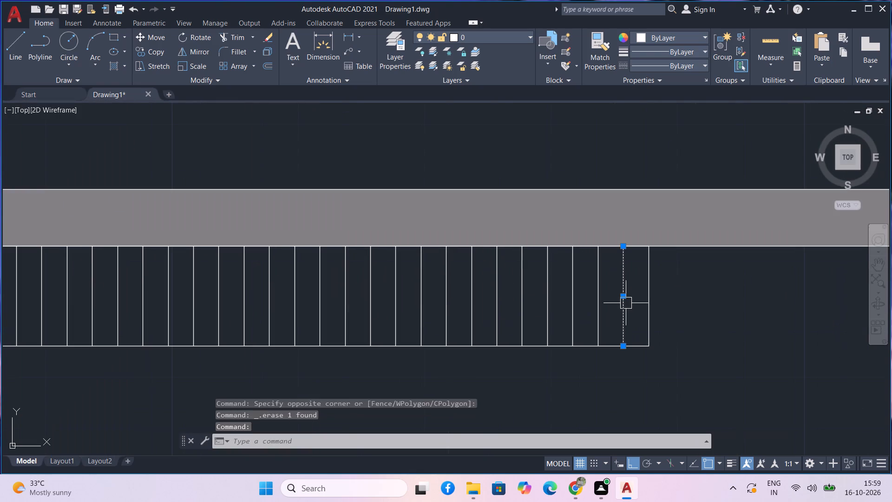
pyautogui.press('Delete')
pyautogui.scroll(-2, 626, 303)
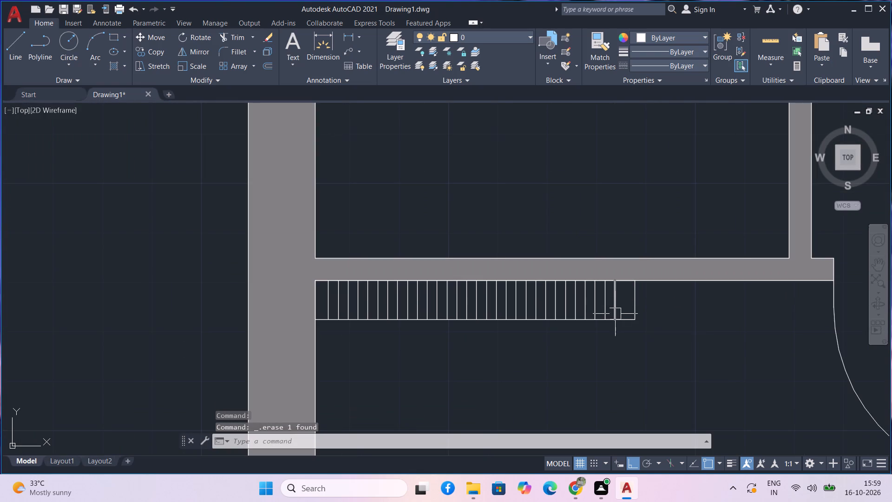
# Draw a horizontal line through the dividers, from the midpoint of the rightmost divider to the midpoint of the leftmost one.
pyautogui.write('l')
pyautogui.press('space')
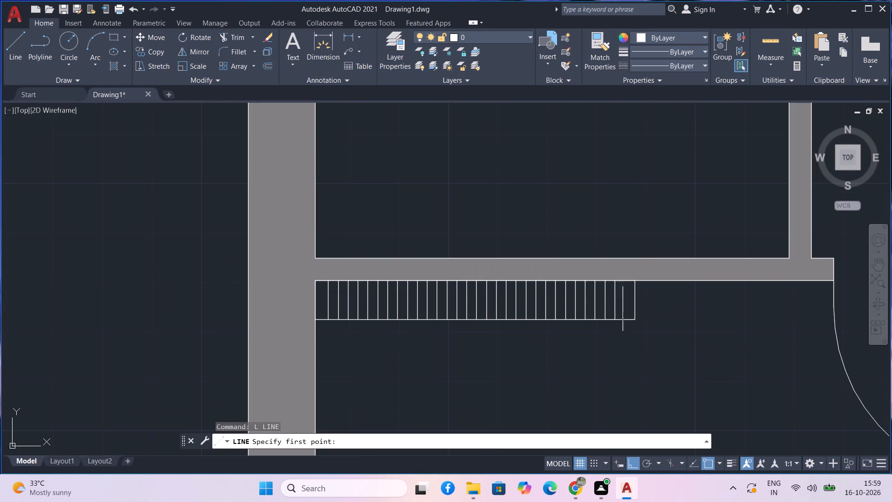
pyautogui.scroll(2, 614, 304)
pyautogui.click(620, 299)
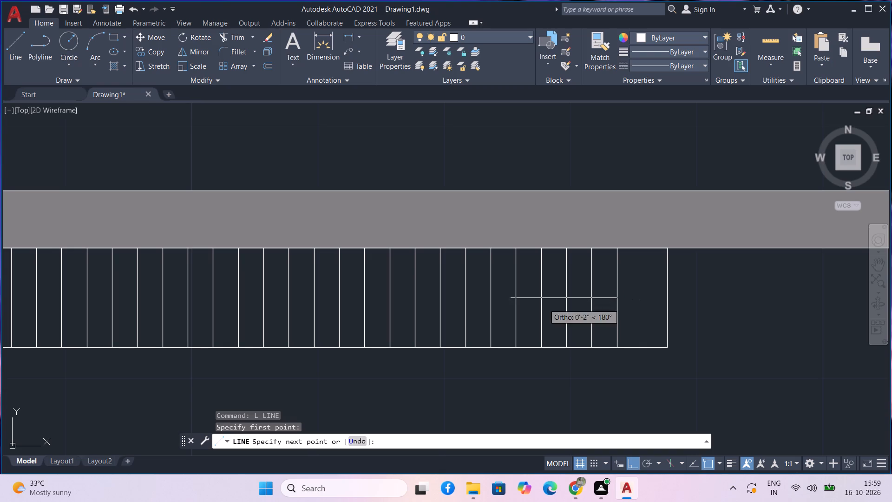
pyautogui.scroll(-2, 377, 302)
pyautogui.moveTo(377, 302); pyautogui.dragTo(597, 298, button='middle')
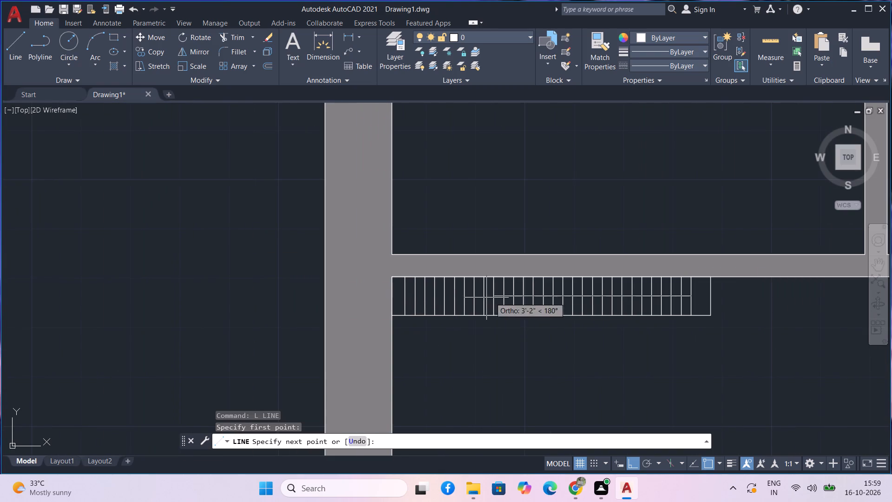
pyautogui.click(401, 296)
pyautogui.press('space')
# Draw a long narrow rectangle along the bottom wall of the upper-right room, starting on the exterior wall's inner face.
pyautogui.scroll(-2, 458, 323)
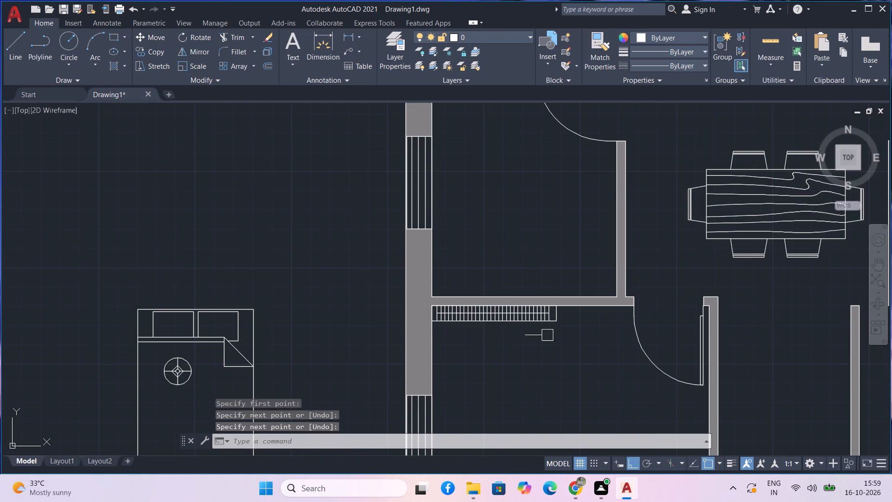
pyautogui.moveTo(547, 336); pyautogui.dragTo(333, 343, button='middle')
pyautogui.moveTo(641, 294); pyautogui.dragTo(333, 362, button='middle')
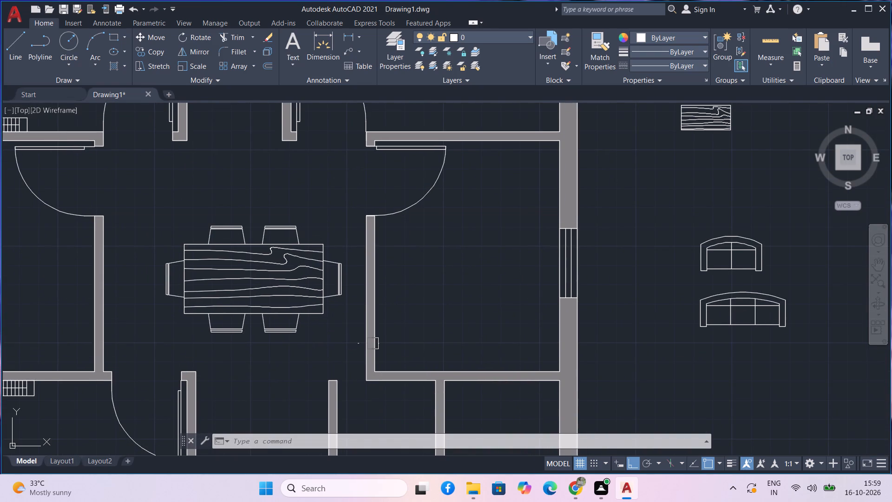
pyautogui.moveTo(437, 247); pyautogui.dragTo(413, 345, button='middle')
pyautogui.scroll(-1, 430, 279)
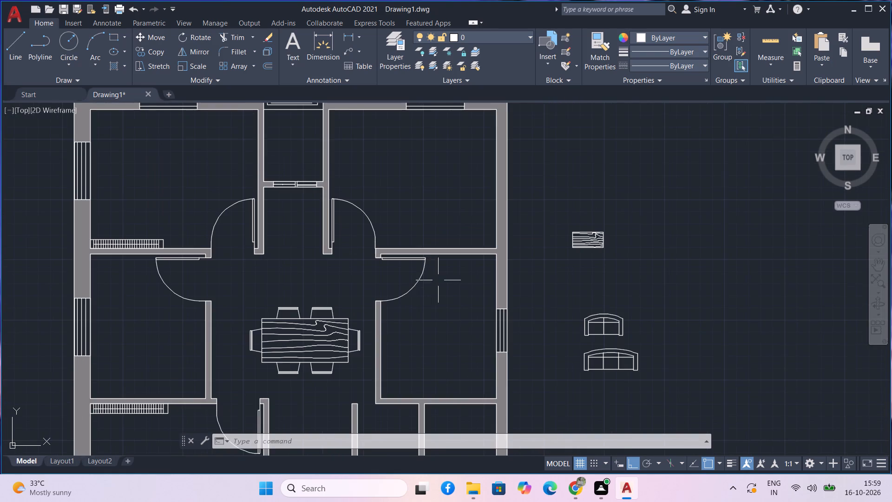
pyautogui.moveTo(438, 280); pyautogui.dragTo(413, 361, button='middle')
pyautogui.write('rec')
pyautogui.press('space')
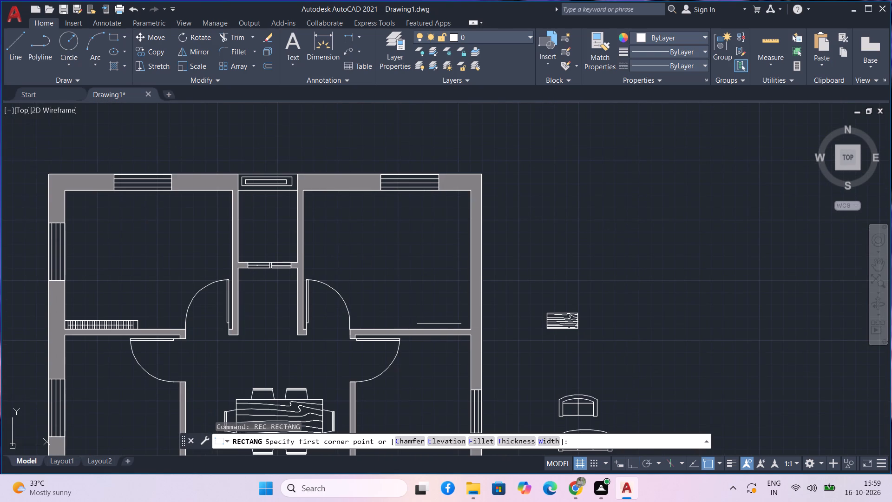
pyautogui.scroll(2, 453, 324)
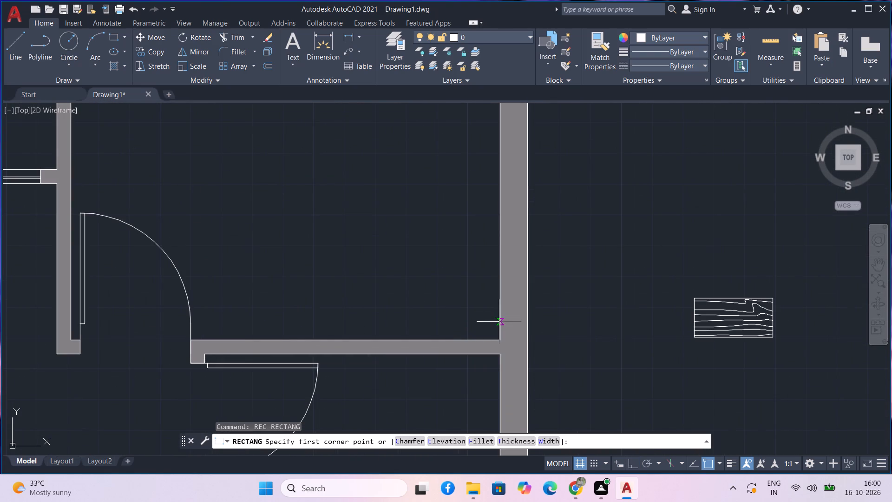
pyautogui.click(499, 321)
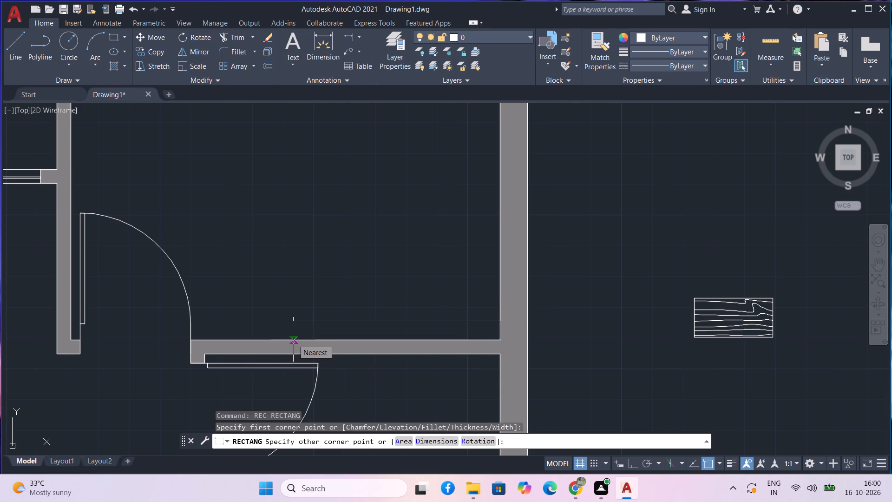
pyautogui.scroll(2, 293, 339)
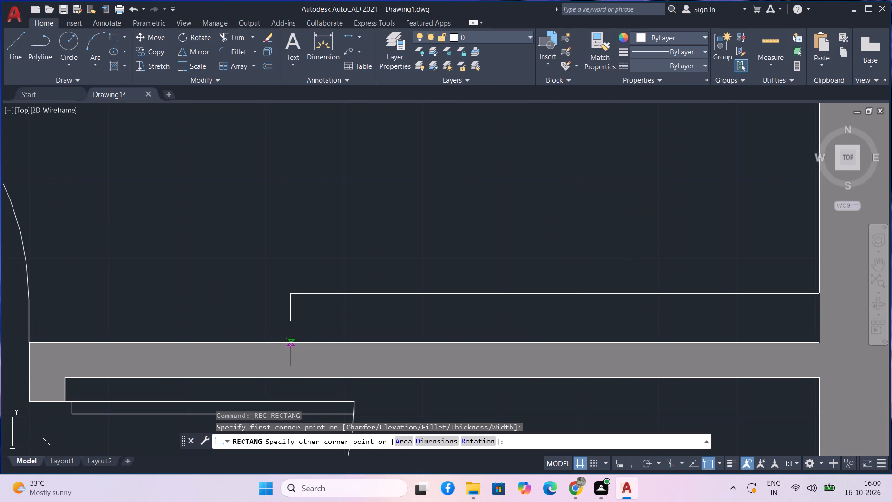
pyautogui.click(290, 343)
# Explode the new narrow rectangle into separate lines.
pyautogui.moveTo(486, 334); pyautogui.dragTo(479, 322, button='middle')
pyautogui.click(476, 312)
pyautogui.click(450, 281)
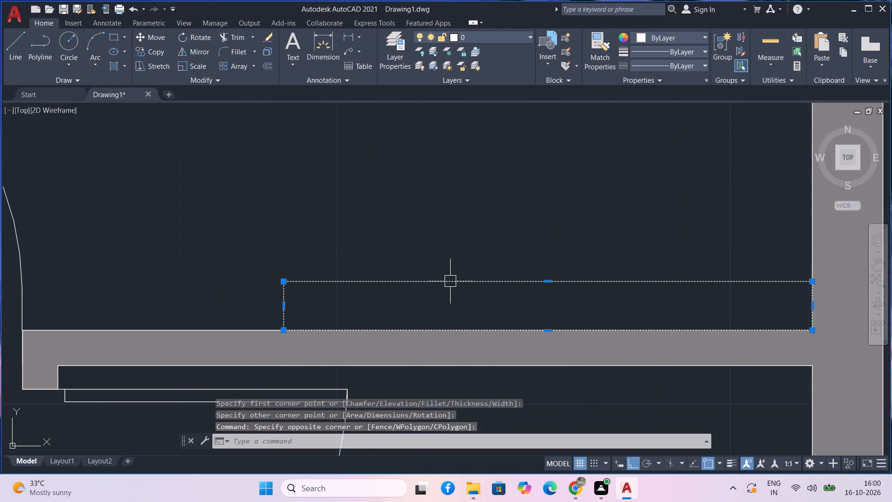
pyautogui.write('x')
pyautogui.press('space')
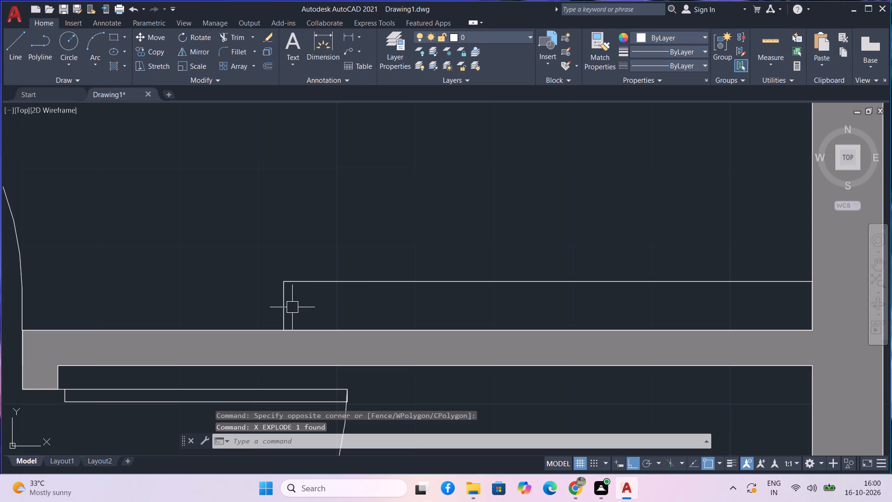
# Offset the new rectangle's left end line repeatedly at 2-inch spacing toward the exterior wall to fill its whole length.
pyautogui.write('o')
pyautogui.press('space')
pyautogui.write('2')
pyautogui.press('space')
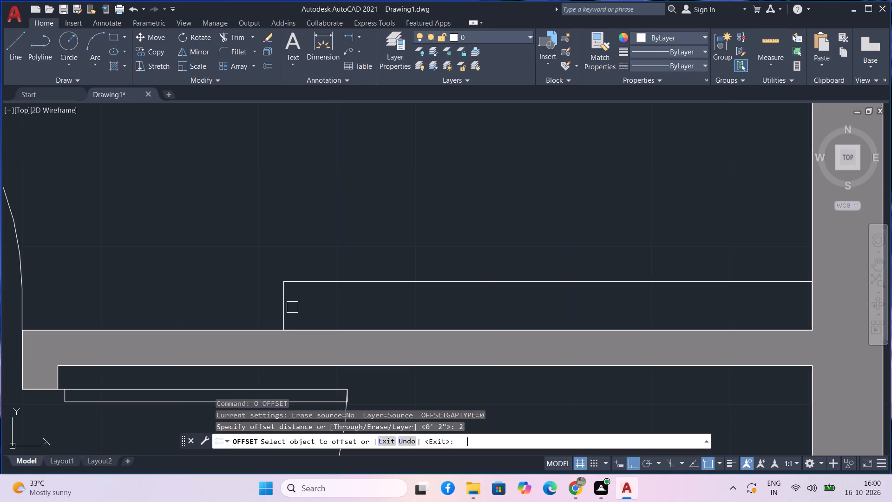
pyautogui.click(282, 310)
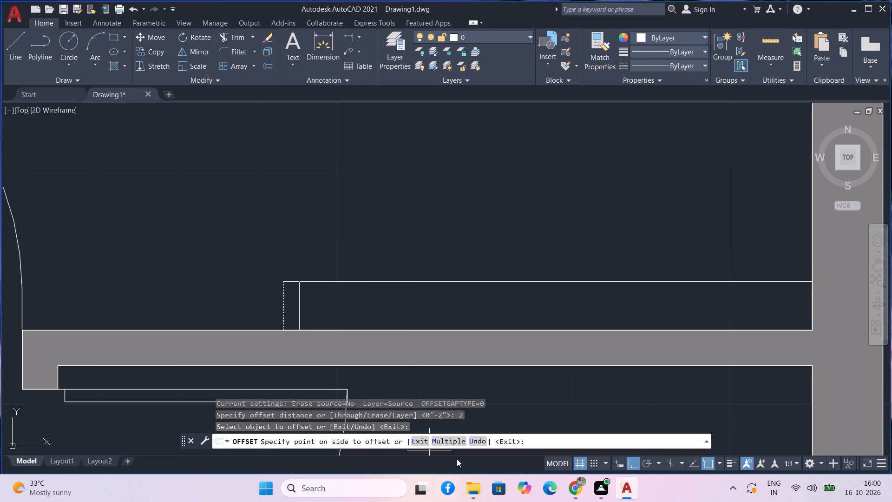
pyautogui.click(447, 434)
pyautogui.click(446, 436)
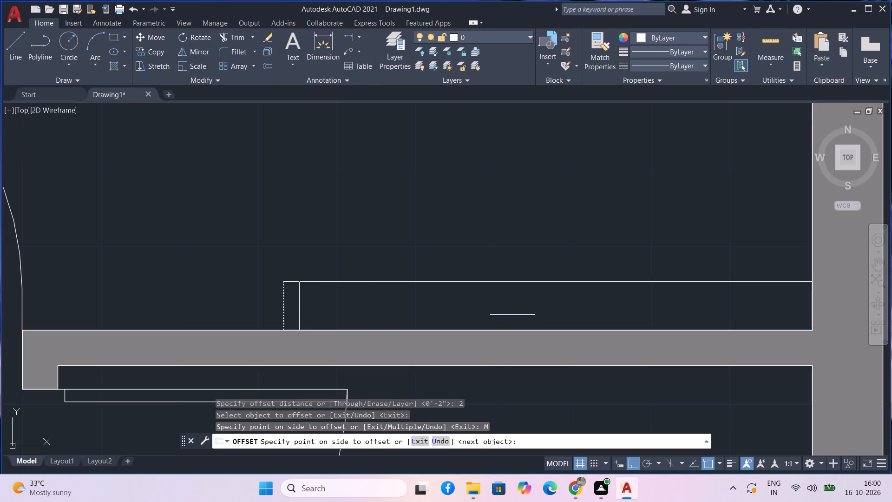
pyautogui.click(532, 295)
pyautogui.click(552, 295)
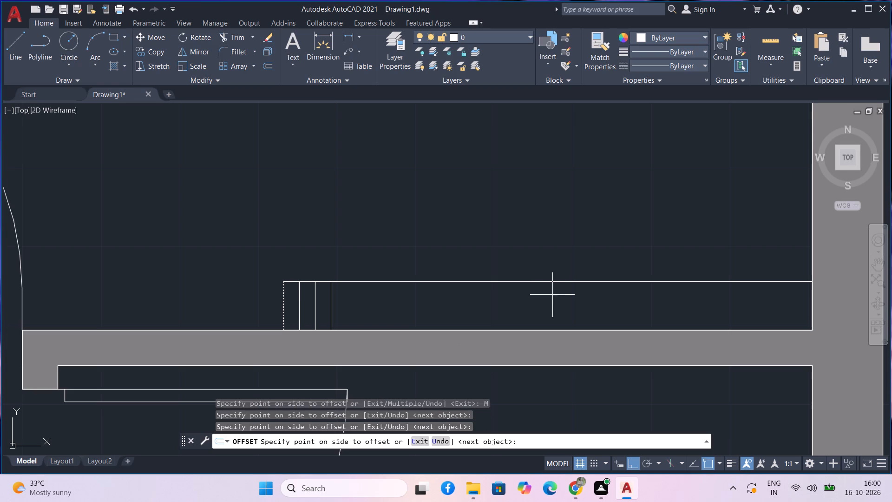
pyautogui.click(558, 294)
pyautogui.click(575, 294)
pyautogui.moveTo(577, 294); pyautogui.dragTo(602, 291)
pyautogui.click(608, 291)
pyautogui.click(632, 292)
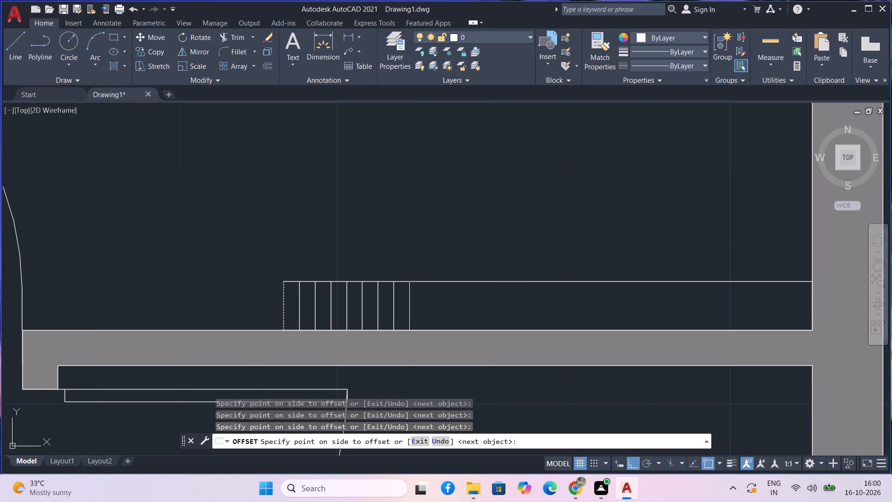
pyautogui.click(632, 292)
pyautogui.click(646, 296)
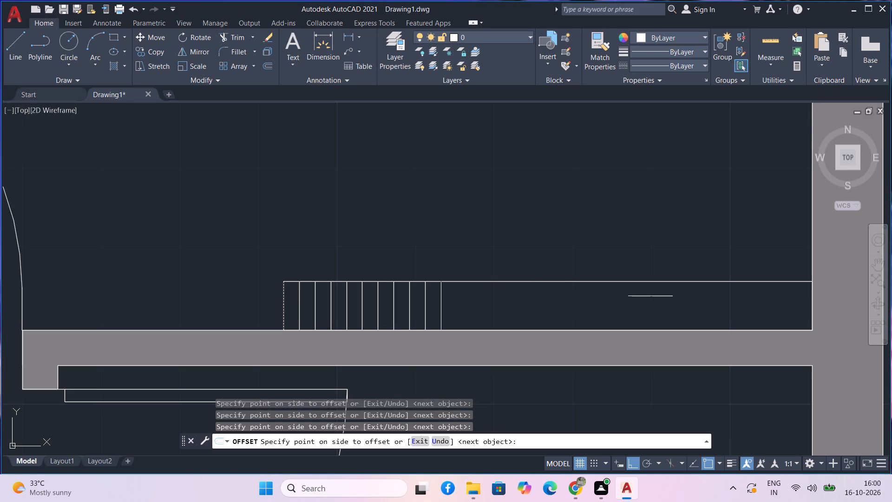
pyautogui.click(650, 296)
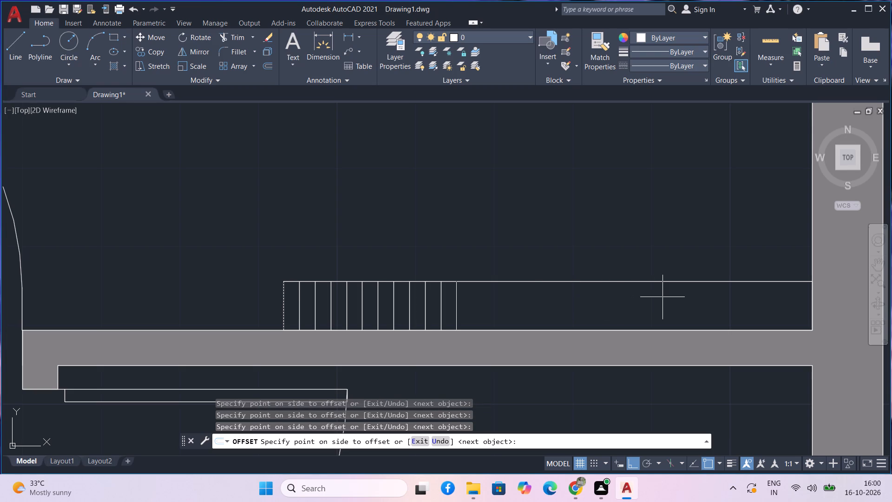
pyautogui.tripleClick(662, 297)
pyautogui.doubleClick(662, 297)
pyautogui.doubleClick(668, 299)
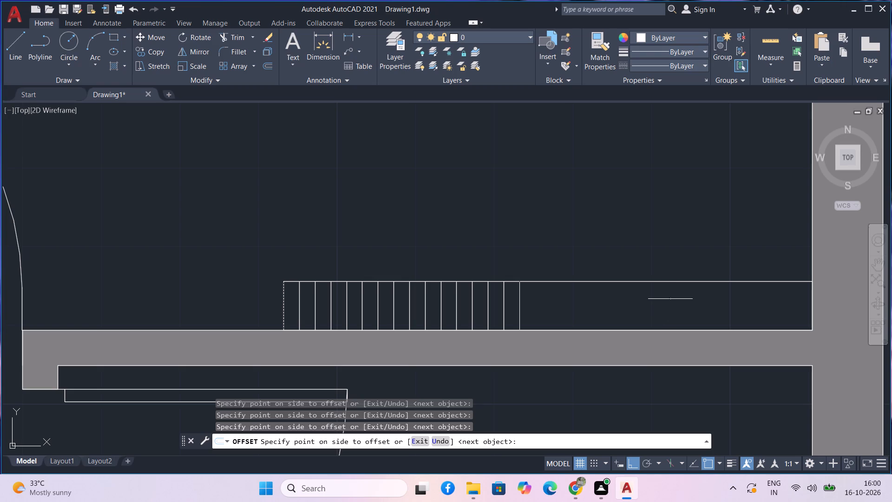
pyautogui.click(674, 299)
pyautogui.doubleClick(681, 299)
pyautogui.click(681, 299)
pyautogui.tripleClick(682, 299)
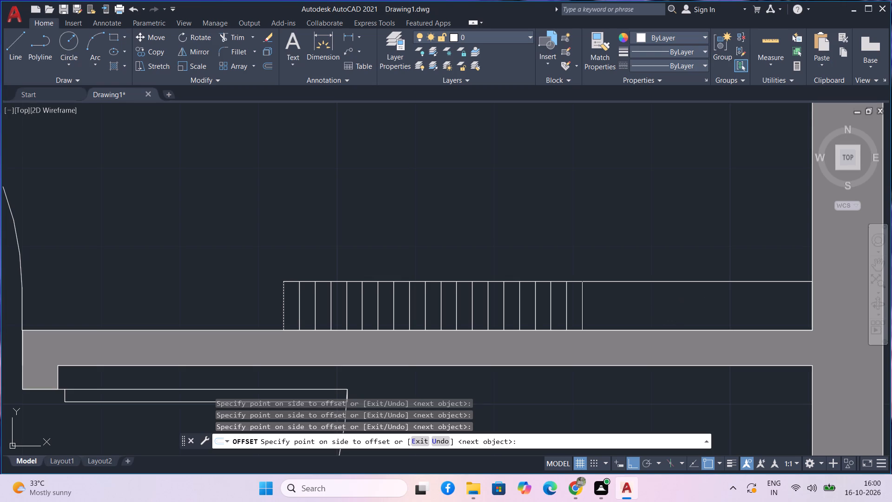
pyautogui.click(683, 299)
pyautogui.click(688, 298)
pyautogui.click(693, 298)
pyautogui.click(706, 297)
pyautogui.moveTo(708, 297); pyautogui.dragTo(718, 297)
pyautogui.doubleClick(733, 297)
pyautogui.moveTo(745, 296); pyautogui.dragTo(751, 297)
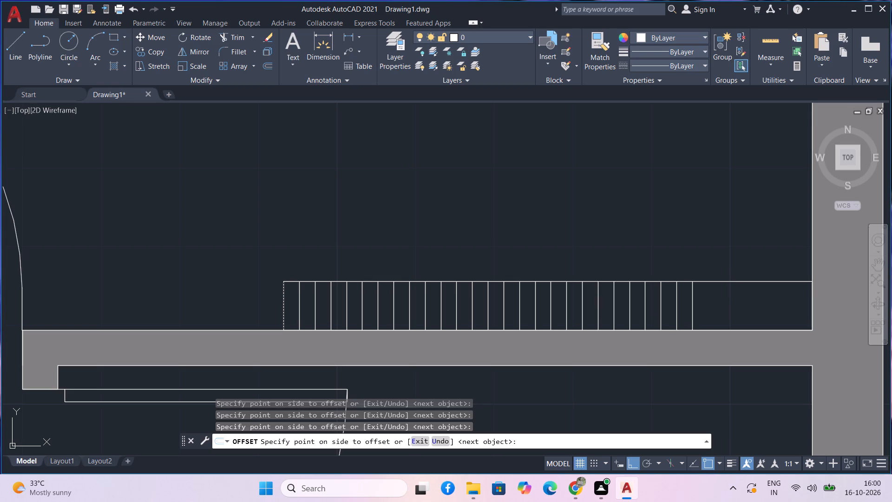
pyautogui.moveTo(751, 297); pyautogui.dragTo(761, 297)
pyautogui.moveTo(761, 297); pyautogui.dragTo(766, 298)
pyautogui.doubleClick(772, 299)
pyautogui.doubleClick(775, 300)
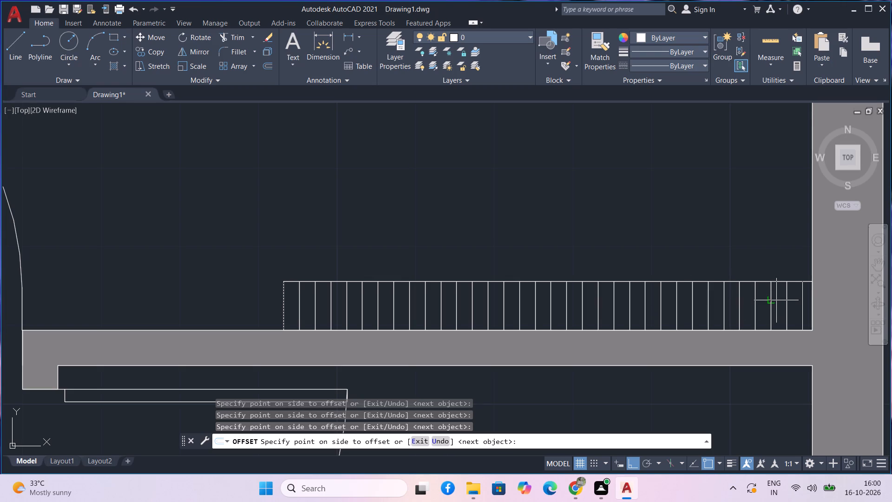
pyautogui.press('space')
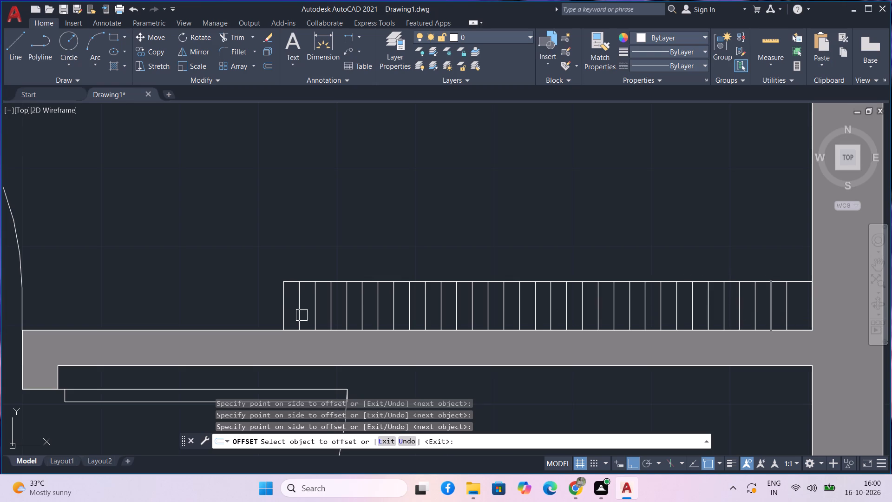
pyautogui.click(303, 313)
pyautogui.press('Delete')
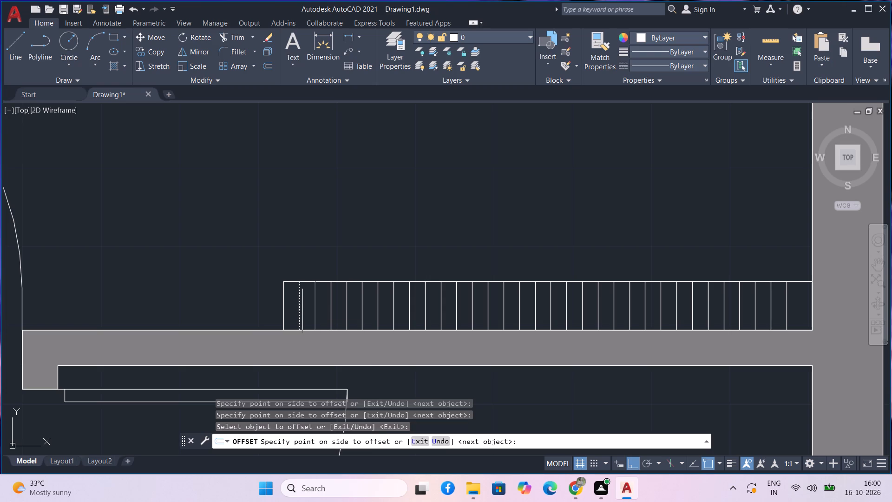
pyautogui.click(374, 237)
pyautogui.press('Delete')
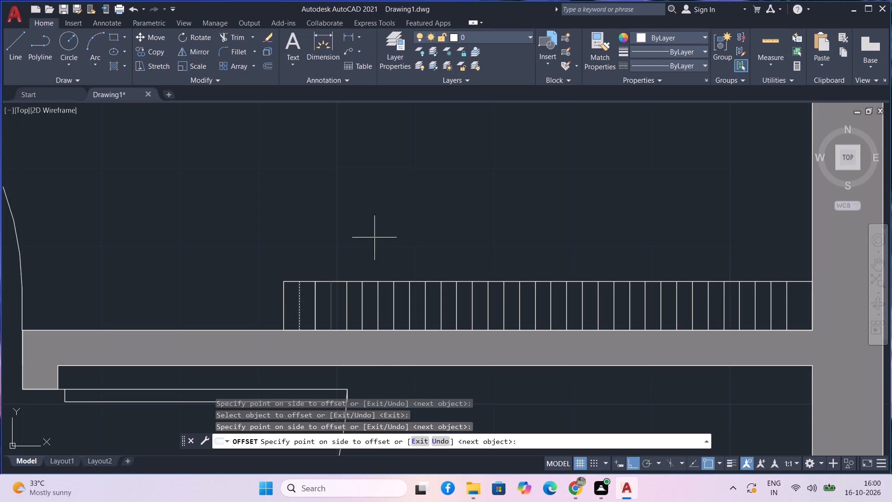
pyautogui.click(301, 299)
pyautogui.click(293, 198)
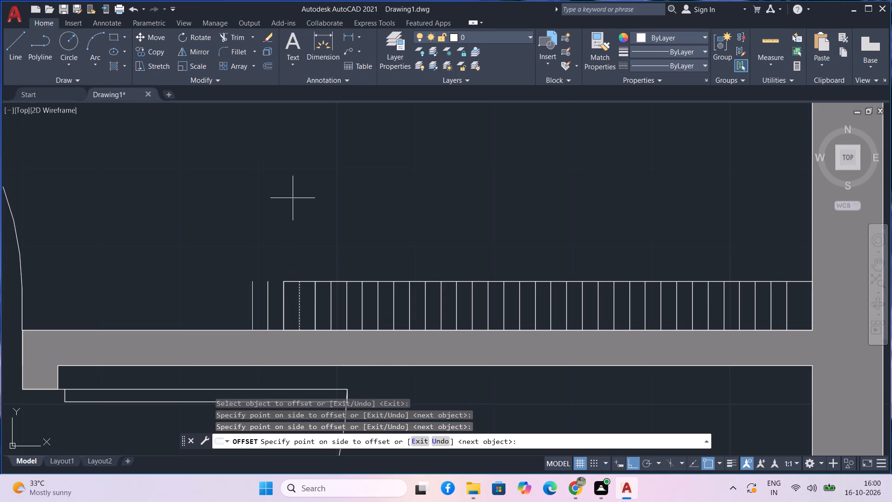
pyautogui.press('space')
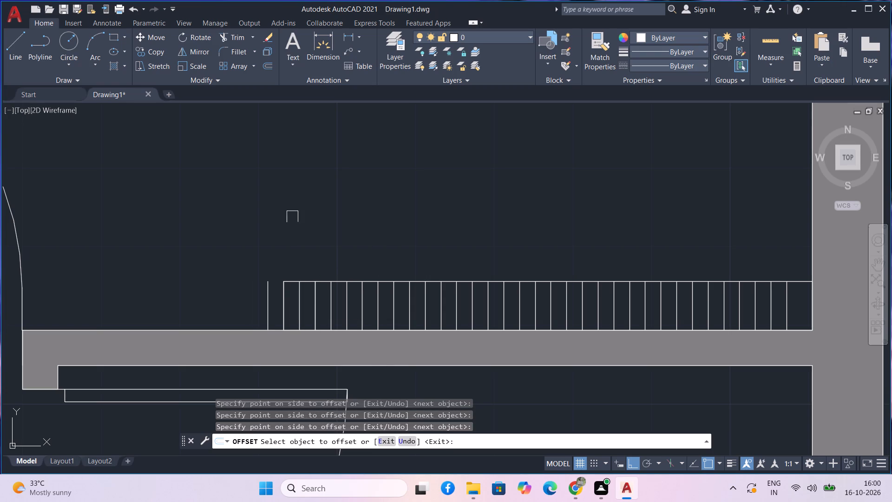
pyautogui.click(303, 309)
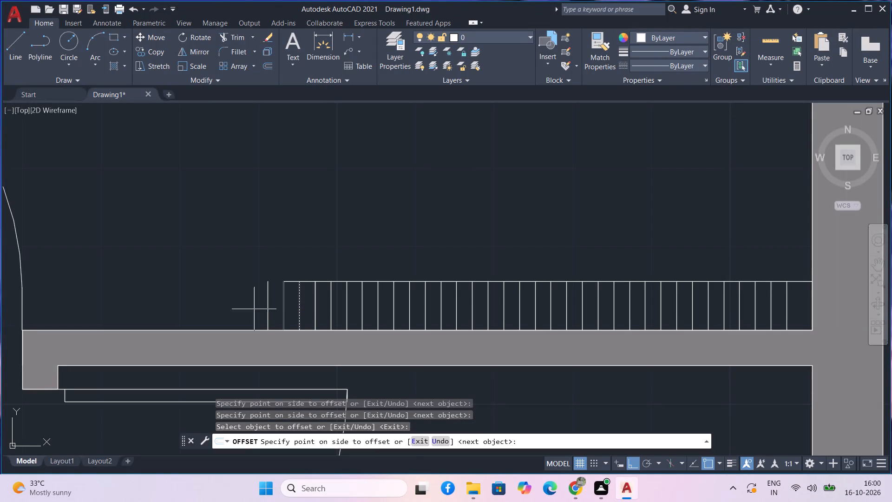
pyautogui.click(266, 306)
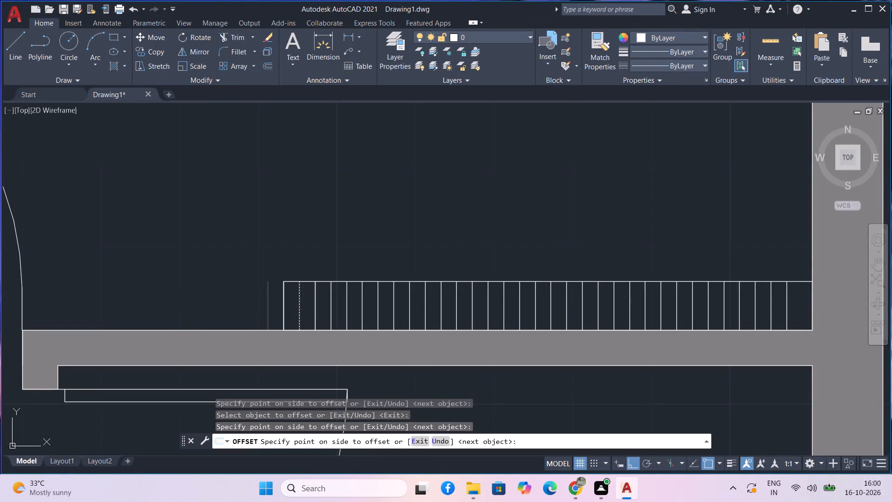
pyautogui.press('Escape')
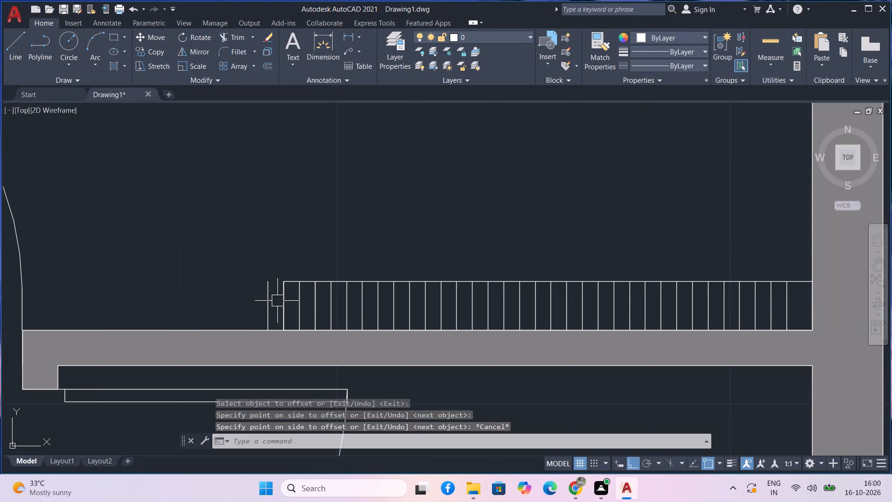
# Erase the stray line beyond the narrow rectangle's left end and the first divider inside it.
pyautogui.click(268, 304)
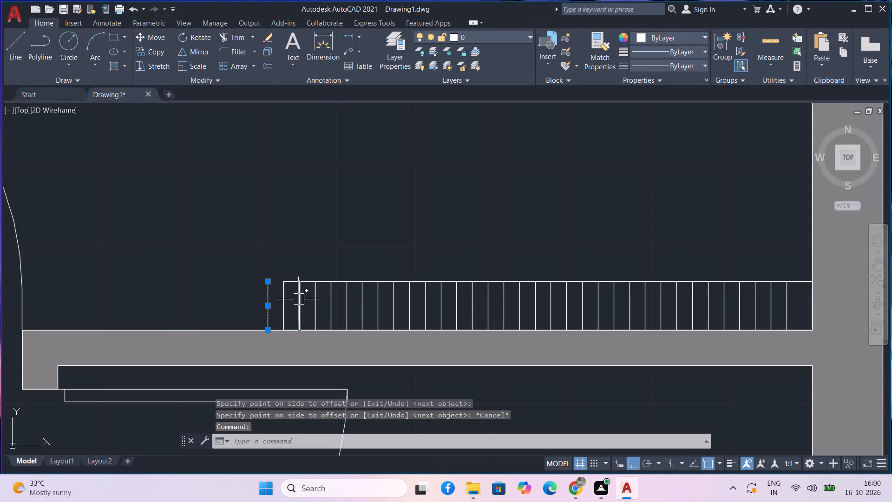
pyautogui.click(298, 299)
pyautogui.press('Delete')
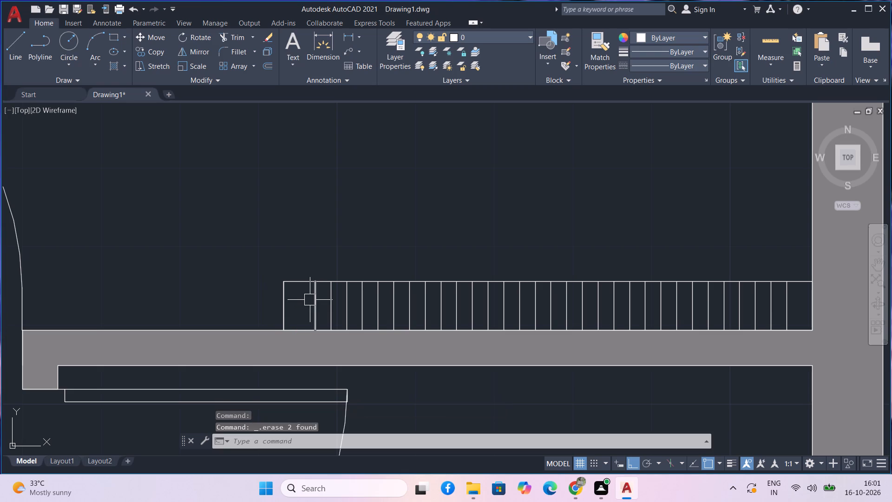
# Draw a horizontal line through the dividers, from the midpoint of the leftmost divider to the midpoint of the rightmost one.
pyautogui.press('l')
pyautogui.press('space')
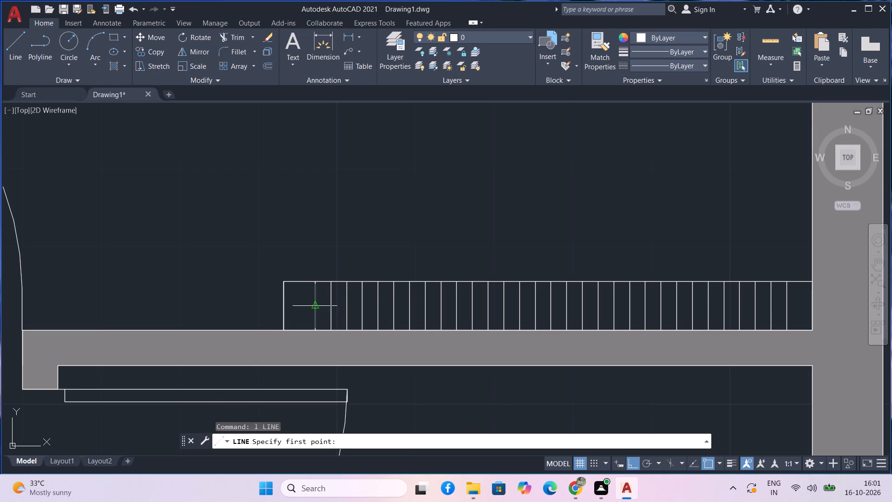
pyautogui.moveTo(314, 309); pyautogui.dragTo(332, 302)
pyautogui.scroll(-3, 415, 297)
pyautogui.moveTo(421, 298); pyautogui.dragTo(126, 297, button='middle')
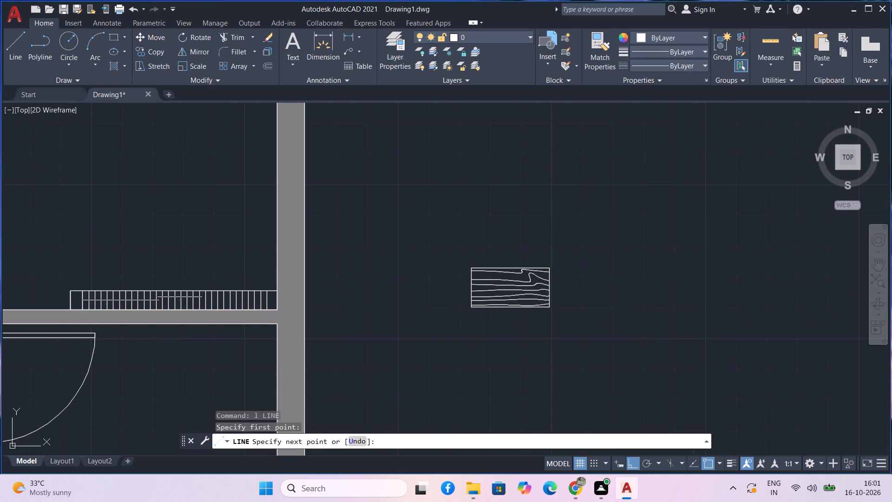
pyautogui.scroll(4, 256, 301)
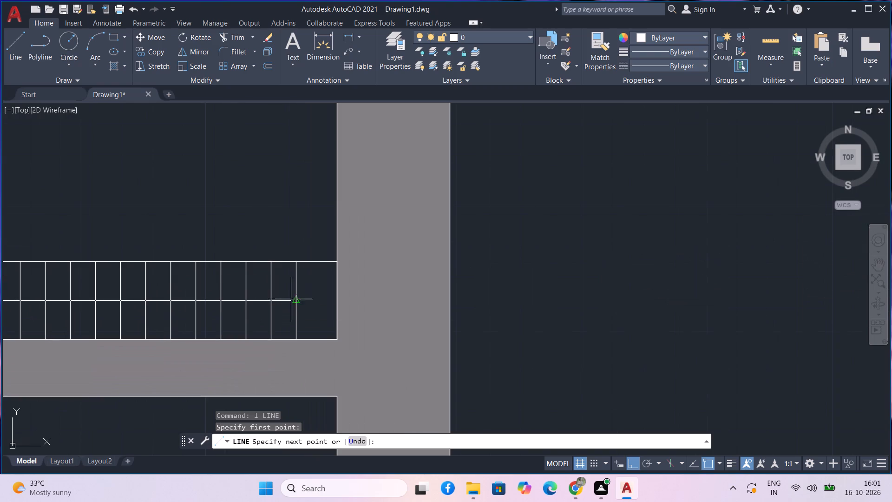
pyautogui.click(295, 301)
pyautogui.press('space')
pyautogui.write('v')
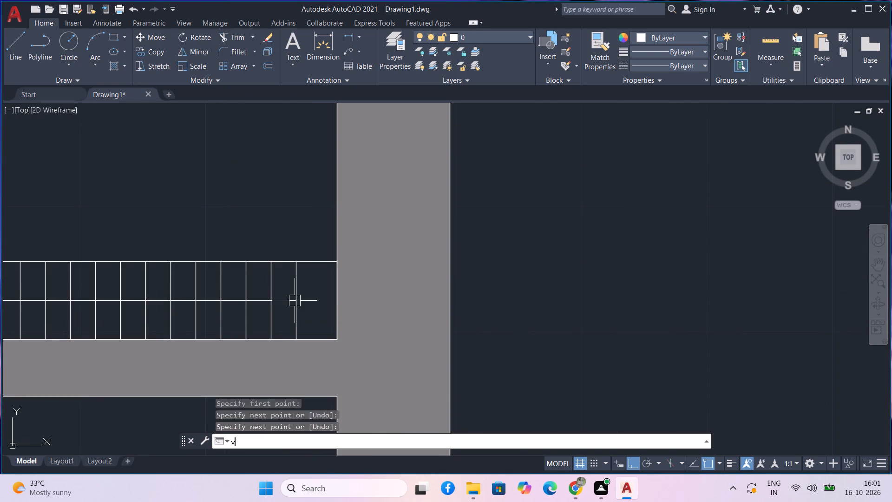
pyautogui.press('Escape')
# Move the two-seat sofa block, with Ortho off, into the central passage below its sliding window, against the passage's left wall.
pyautogui.scroll(-3, 297, 304)
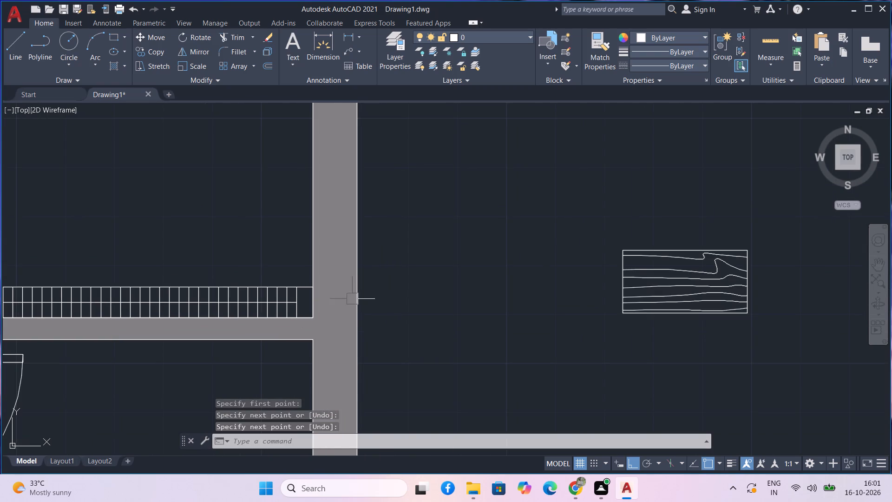
pyautogui.scroll(-2, 413, 287)
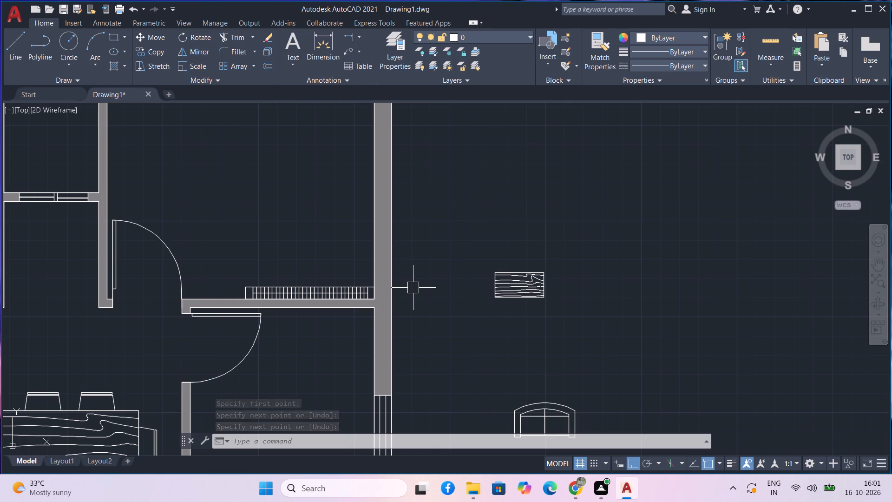
pyautogui.scroll(-1, 428, 295)
pyautogui.moveTo(465, 302); pyautogui.dragTo(475, 278, button='middle')
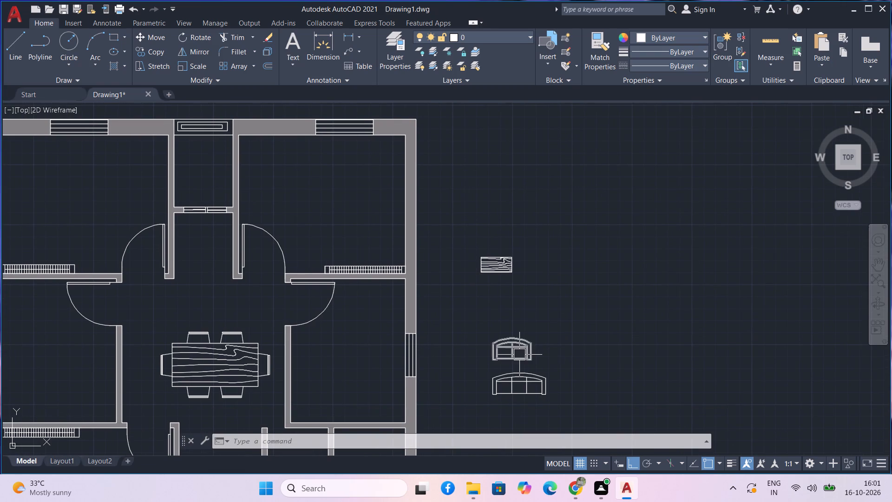
pyautogui.click(519, 355)
pyautogui.write('m')
pyautogui.press('space')
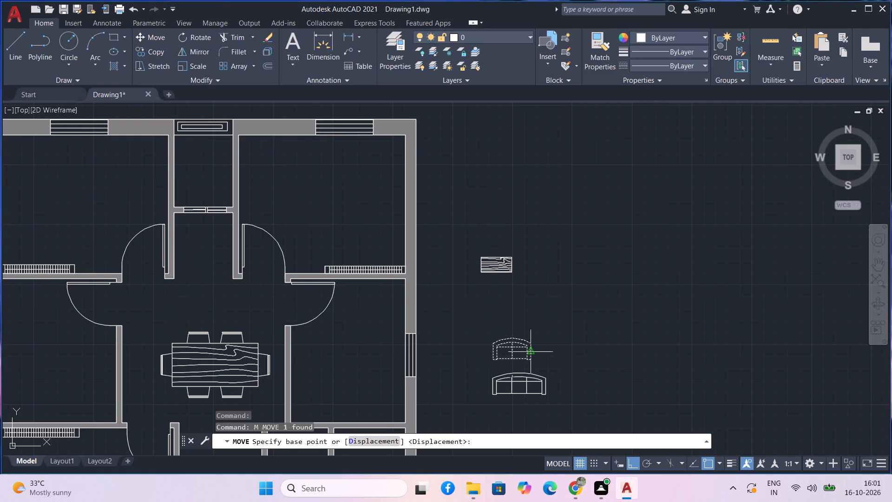
pyautogui.click(532, 355)
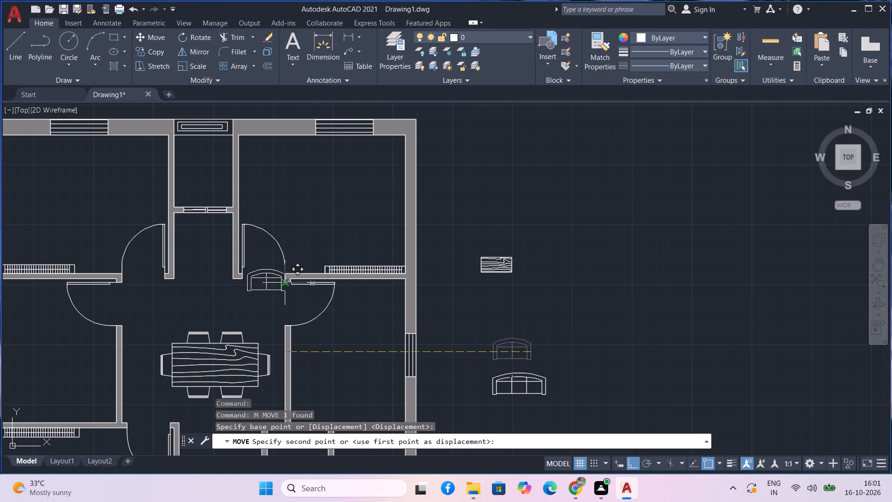
pyautogui.press('F8')
pyautogui.scroll(3, 211, 255)
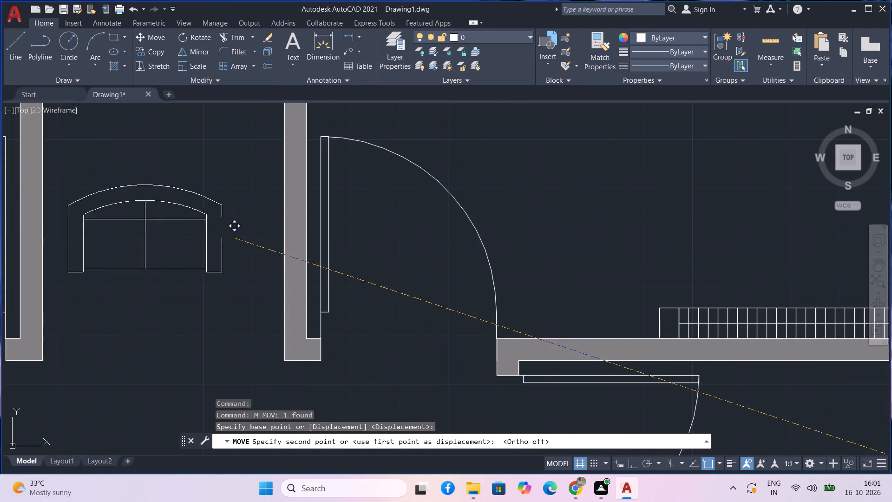
pyautogui.moveTo(237, 231); pyautogui.dragTo(279, 318, button='middle')
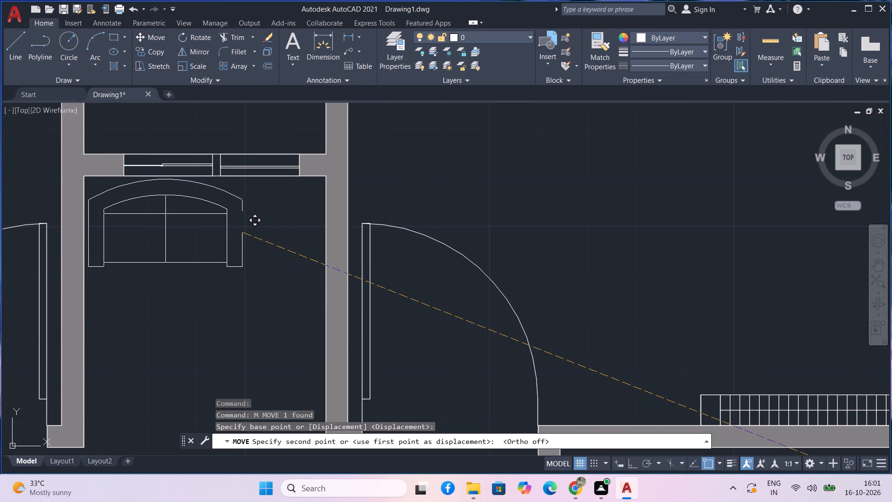
pyautogui.moveTo(251, 230); pyautogui.dragTo(282, 235, button='middle')
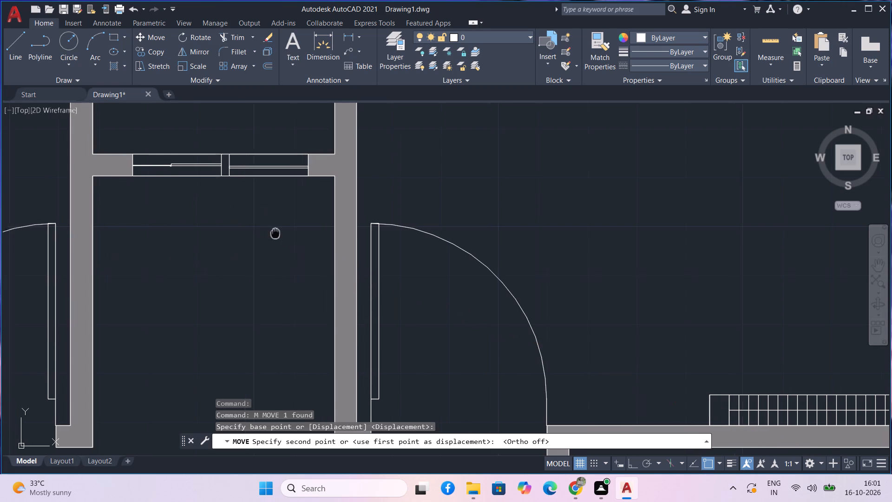
pyautogui.moveTo(282, 235); pyautogui.dragTo(417, 251, button='middle')
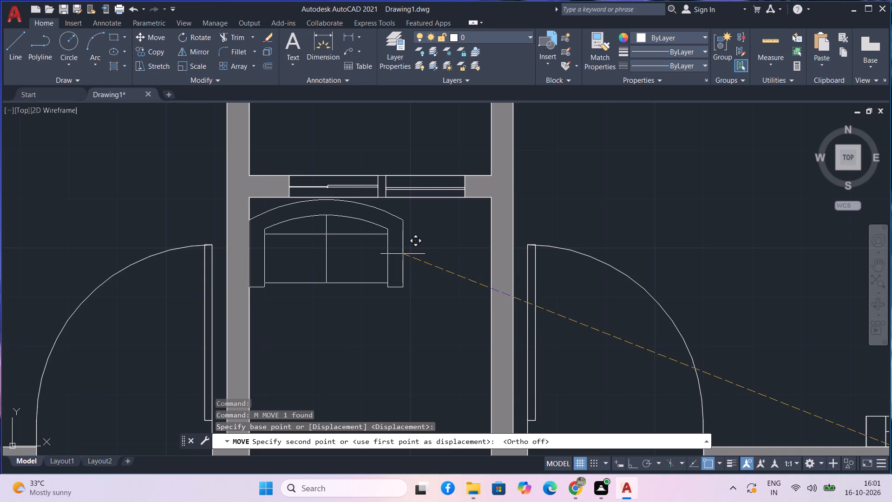
pyautogui.click(403, 254)
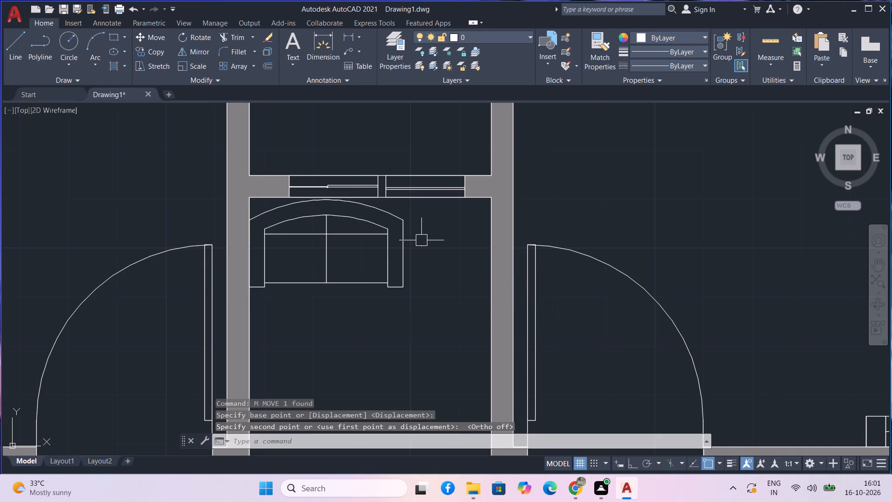
# Hatch the left half of the sliding window above the sofa with the Solid pattern in colour 8.
pyautogui.write('h')
pyautogui.press('space')
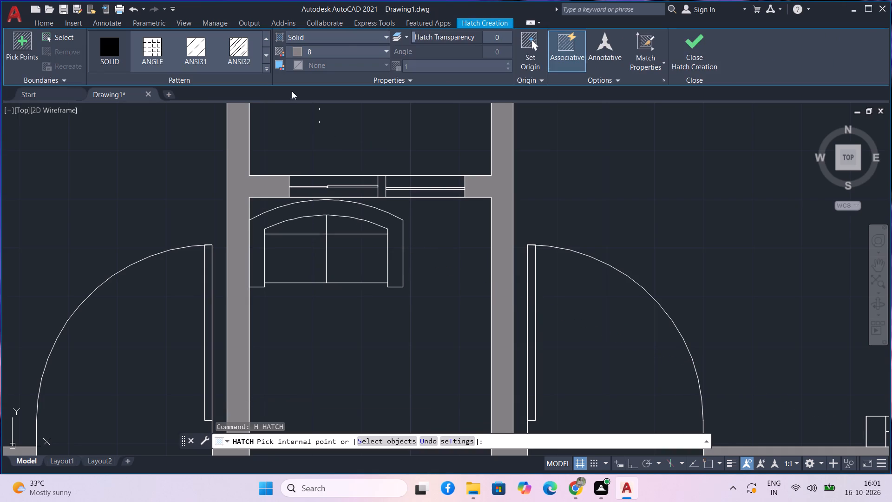
pyautogui.click(319, 185)
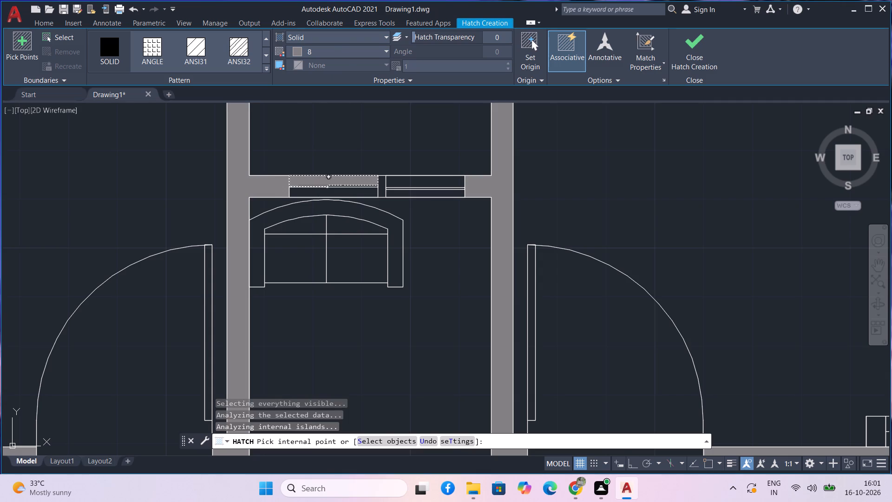
pyautogui.scroll(3, 327, 195)
pyautogui.click(367, 172)
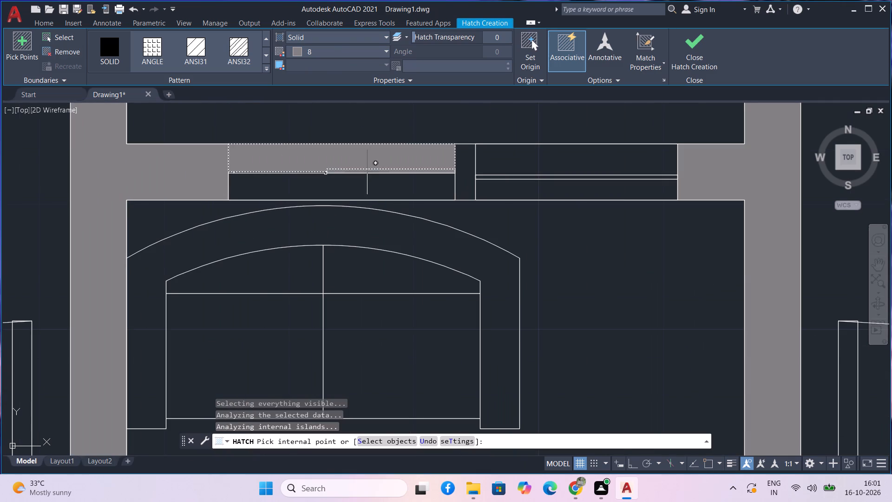
pyautogui.click(367, 186)
pyautogui.scroll(-1, 428, 165)
pyautogui.press('b')
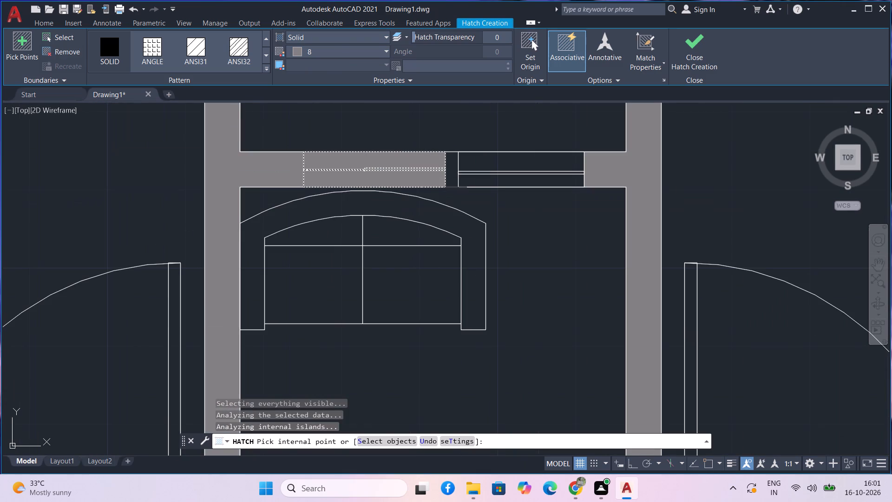
pyautogui.scroll(3, 354, 165)
pyautogui.click(373, 178)
pyautogui.click(376, 183)
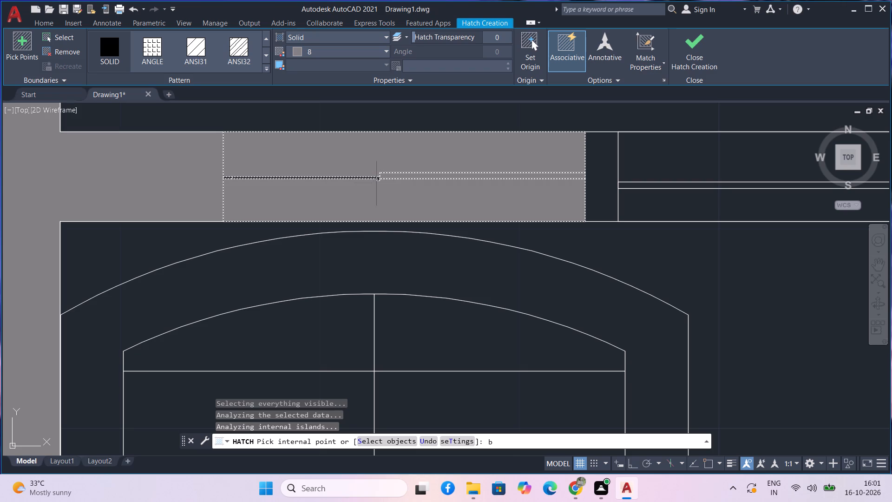
pyautogui.click(380, 179)
pyautogui.press('Escape')
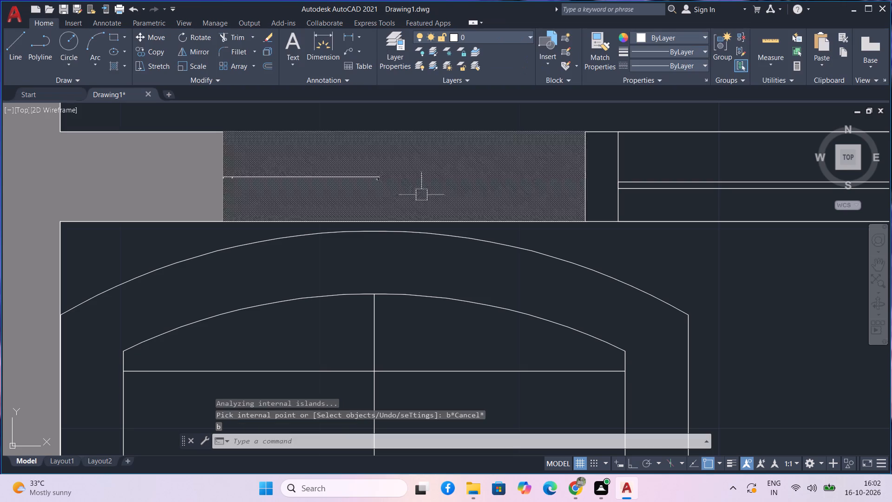
pyautogui.click(421, 195)
pyautogui.press('Escape')
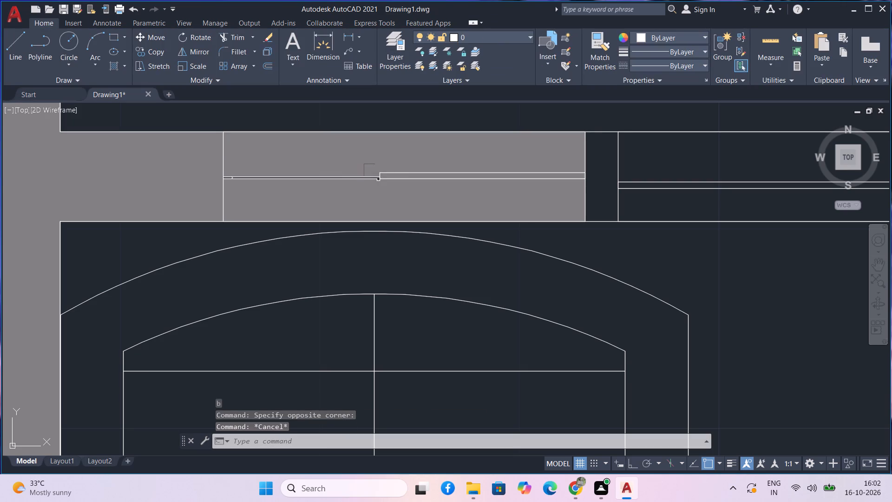
# Erase the right sliding-panel outline and the lower long line of the thin strip inside the hatched window section above the two-seat sofa.
pyautogui.scroll(3, 375, 177)
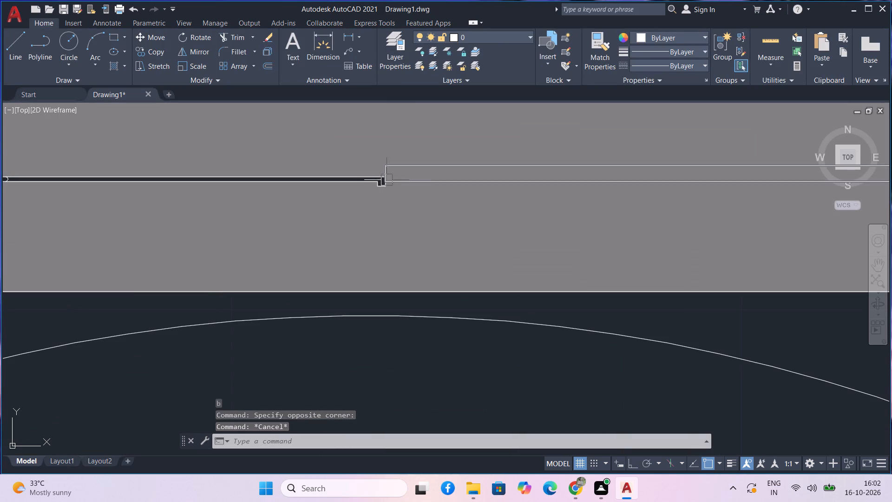
pyautogui.click(400, 179)
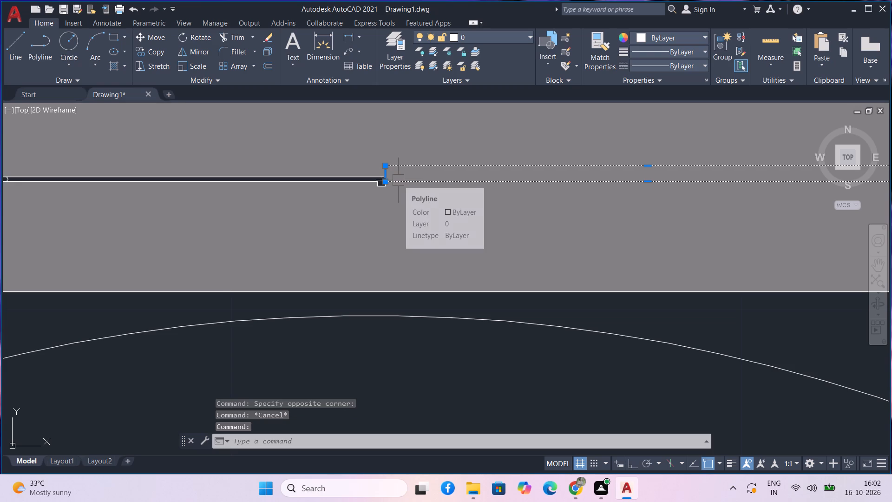
pyautogui.press('Delete')
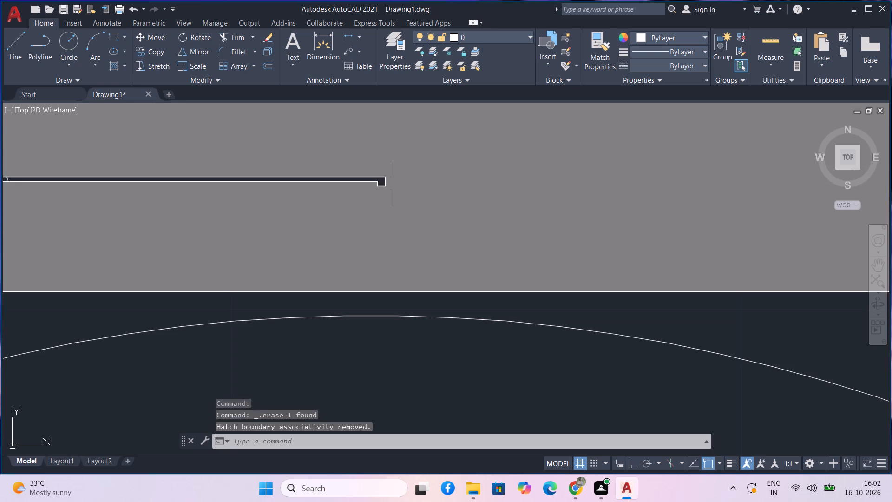
pyautogui.scroll(2, 373, 184)
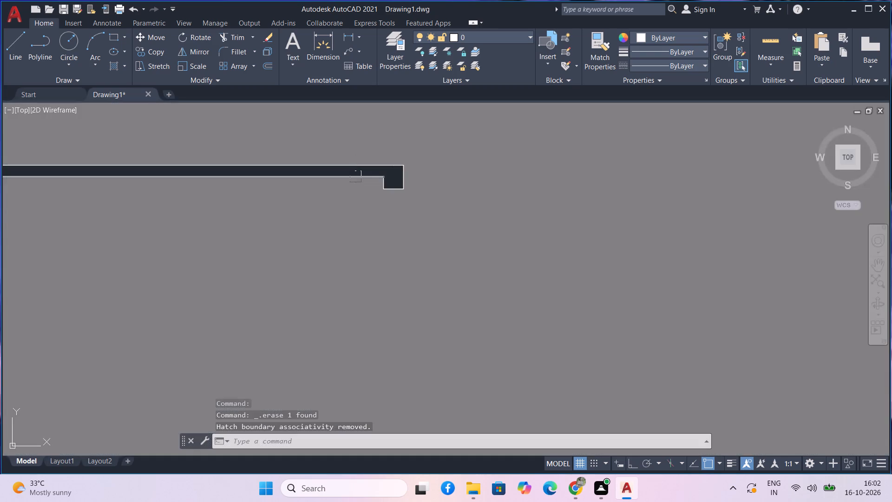
pyautogui.click(355, 177)
pyautogui.press('Delete')
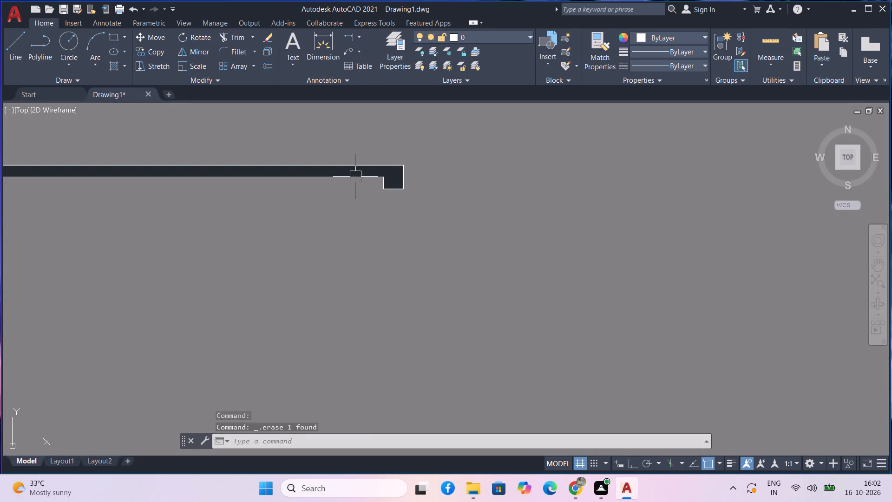
# Erase the solid hatch, the strip's long upper line, and the short lines and arc at the strip's left end.
pyautogui.scroll(-3, 354, 180)
pyautogui.scroll(2, 126, 187)
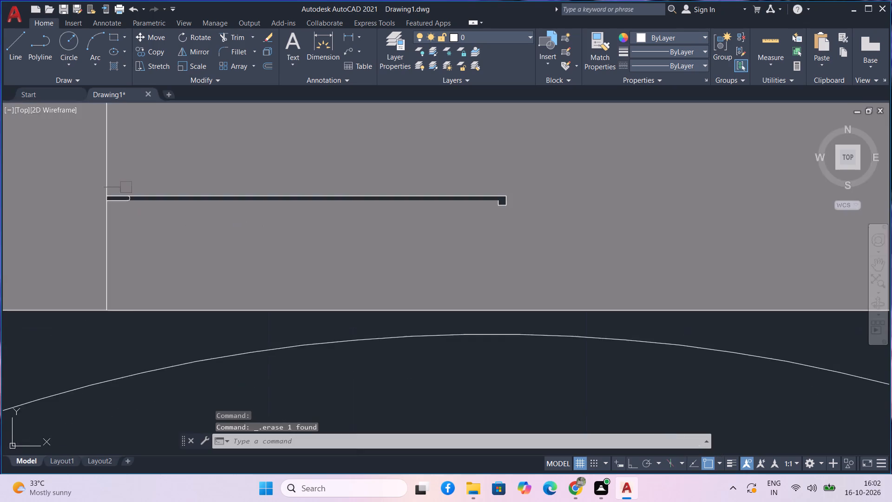
pyautogui.scroll(2, 126, 187)
pyautogui.click(112, 225)
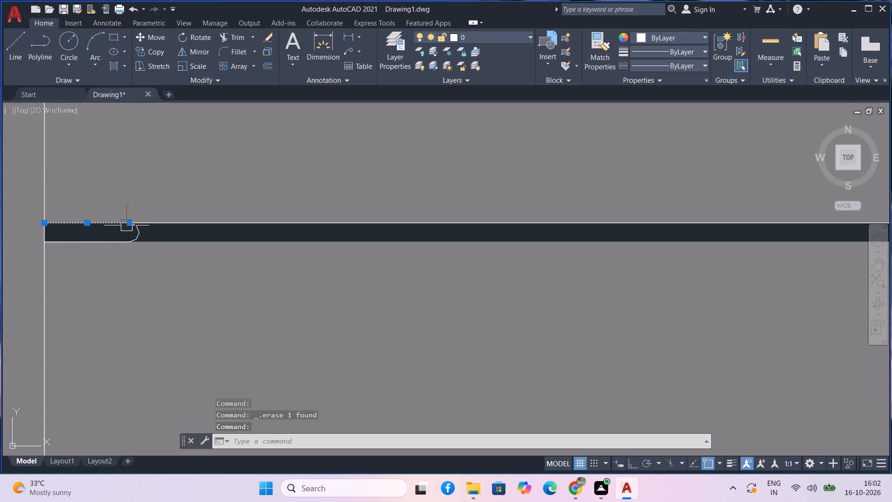
pyautogui.press('Delete')
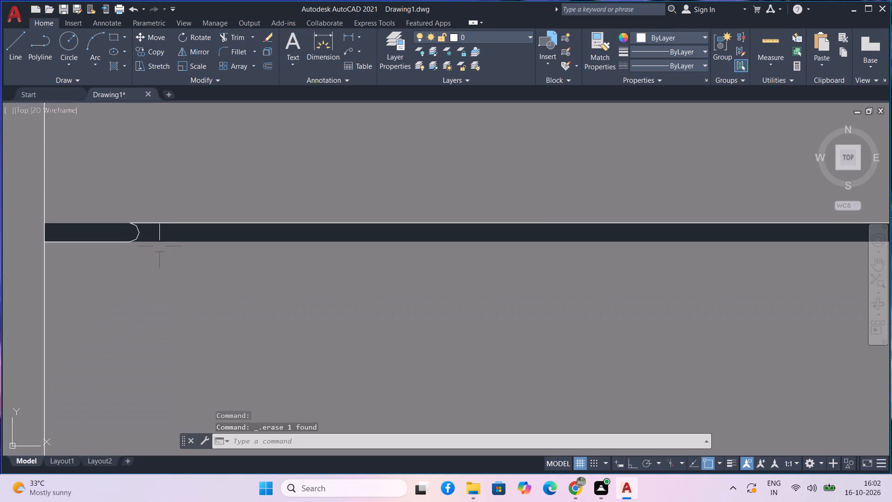
pyautogui.click(133, 226)
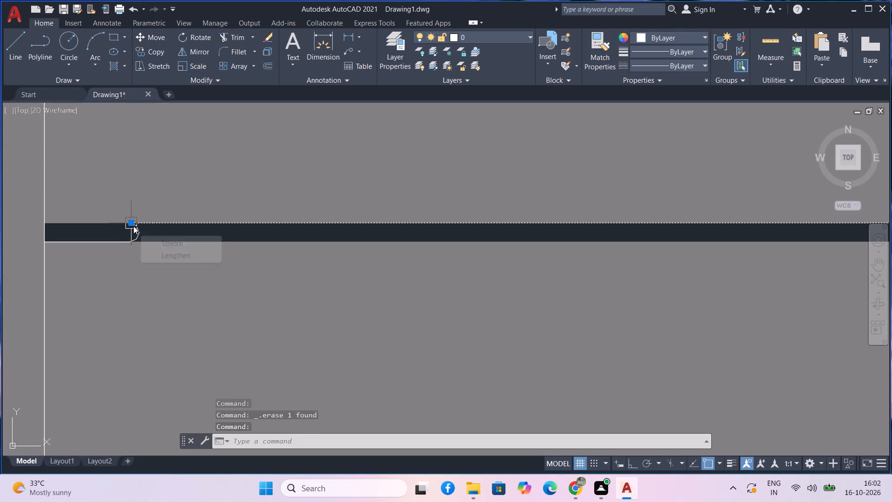
pyautogui.press('Delete')
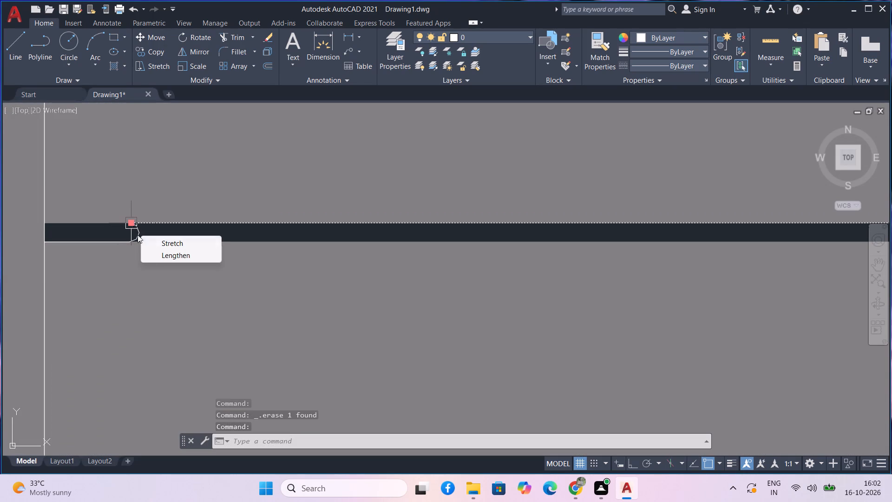
pyautogui.click(149, 277)
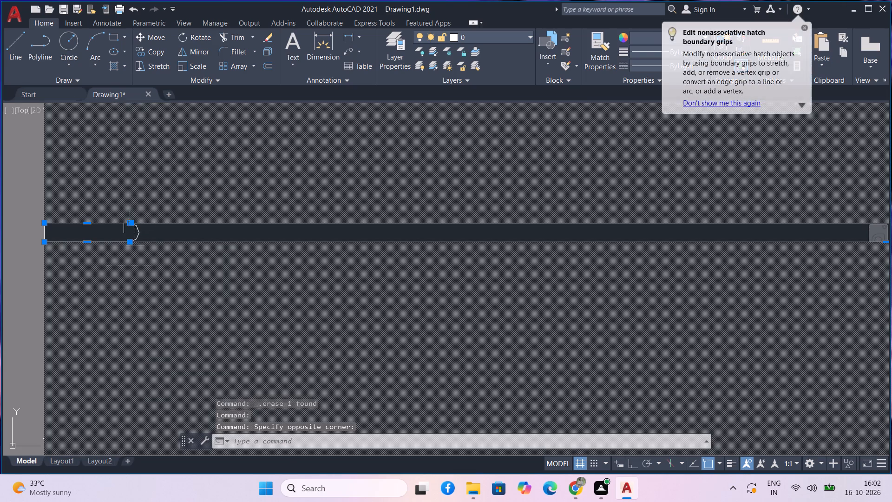
pyautogui.press('Delete')
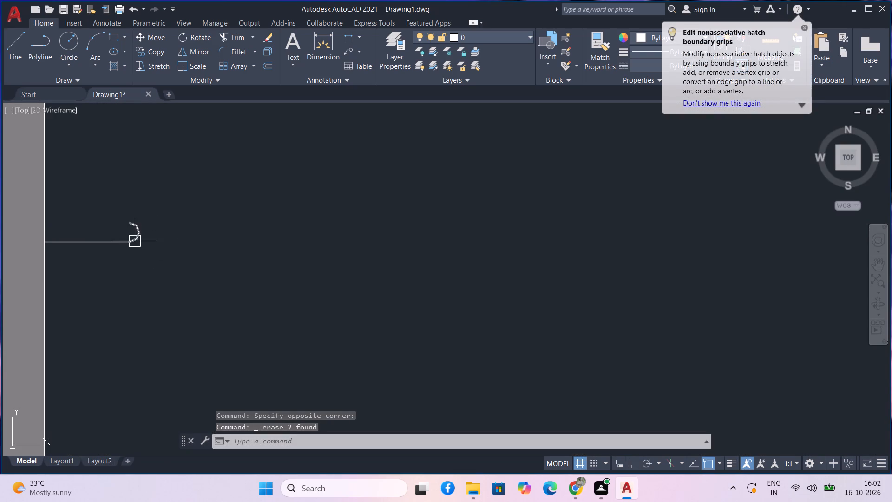
pyautogui.click(135, 241)
pyautogui.press('Delete')
pyautogui.click(116, 241)
pyautogui.press('Delete')
# Erase the small leftover square outline from the right end of the removed strip.
pyautogui.scroll(-3, 185, 230)
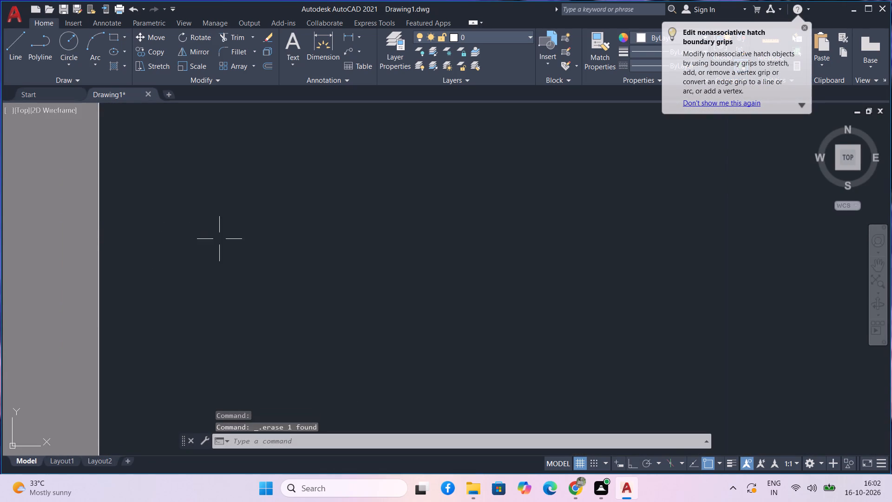
pyautogui.scroll(-4, 221, 240)
pyautogui.scroll(5, 400, 244)
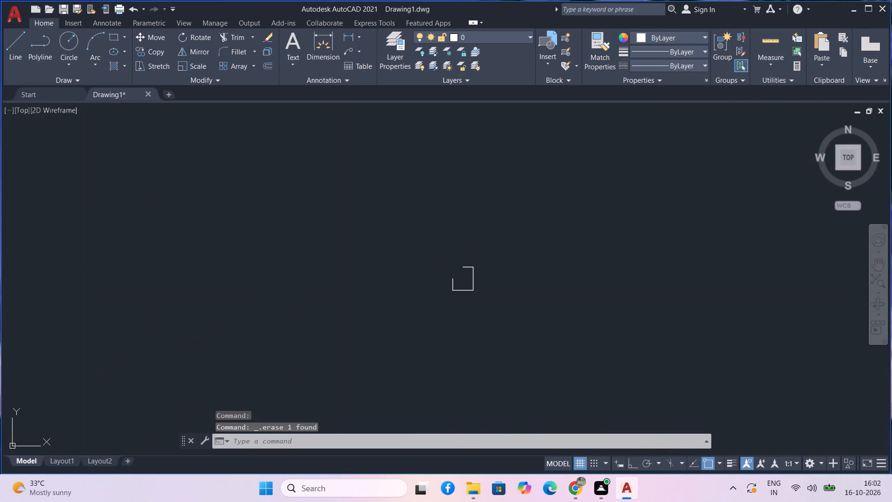
pyautogui.moveTo(529, 312); pyautogui.dragTo(488, 293)
pyautogui.click(432, 233)
pyautogui.press('Delete')
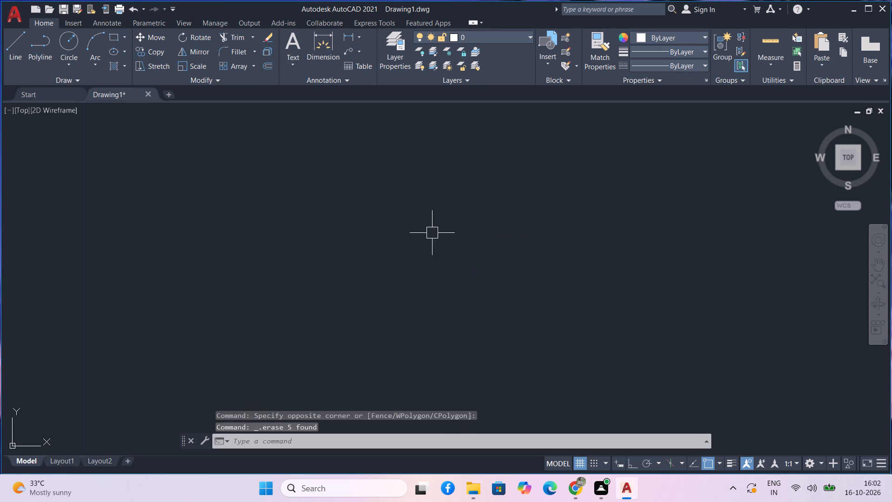
# Hatch the cleared wall section above the two-seat sofa with the Solid pattern in colour 8.
pyautogui.scroll(-9, 432, 233)
pyautogui.moveTo(429, 245); pyautogui.dragTo(388, 239, button='middle')
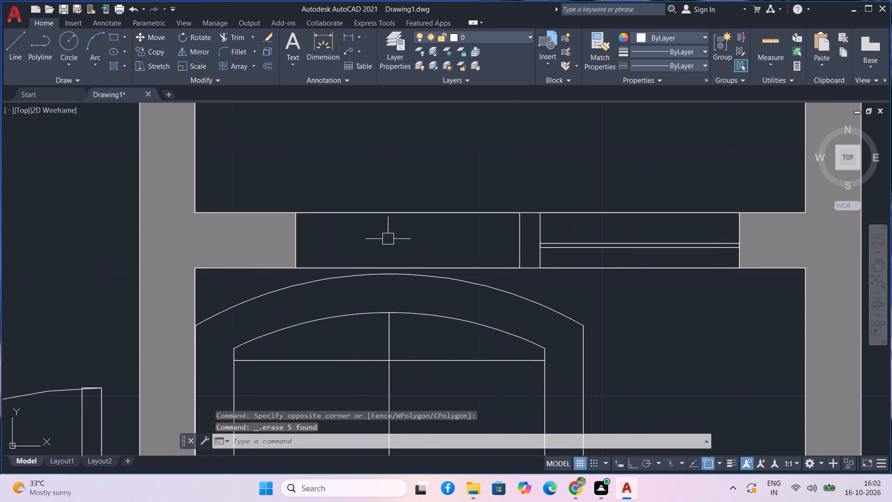
pyautogui.write('h')
pyautogui.press('space')
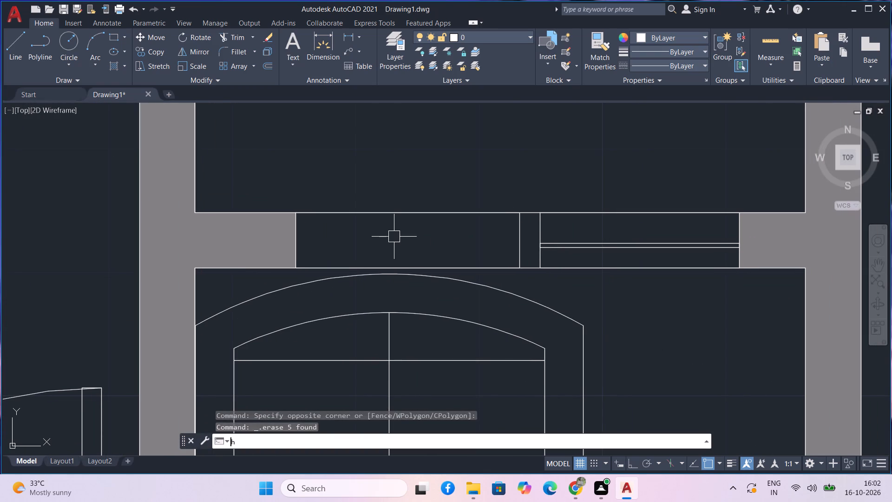
pyautogui.click(387, 241)
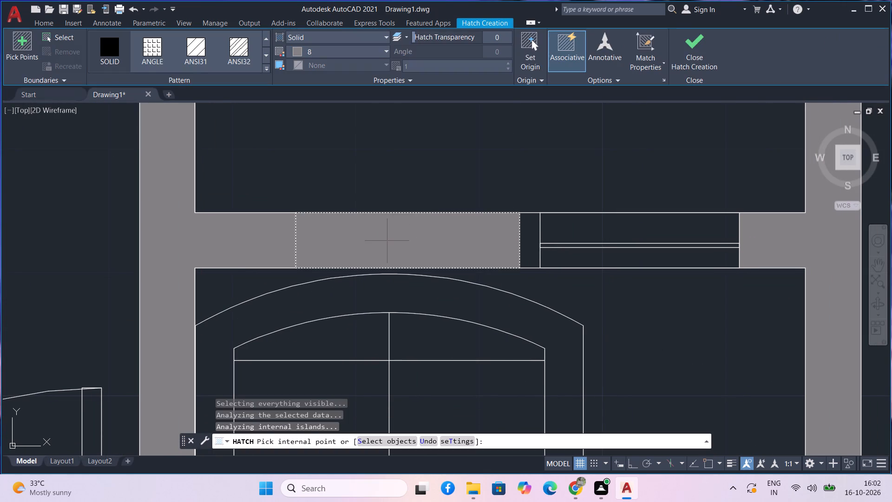
pyautogui.press('space')
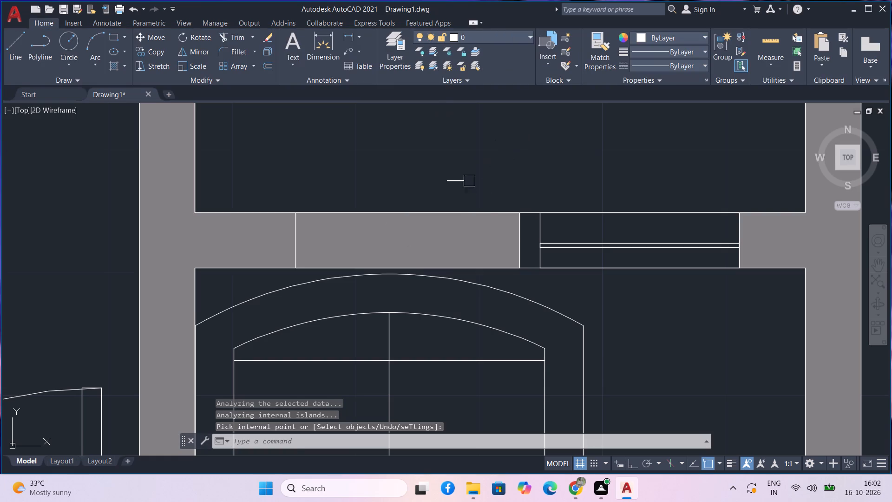
# Rotate the three-seat sofa outside the plan by 90° about its lower-right corner, with Ortho on, so its back faces left.
pyautogui.scroll(-2, 468, 209)
pyautogui.scroll(-2, 503, 244)
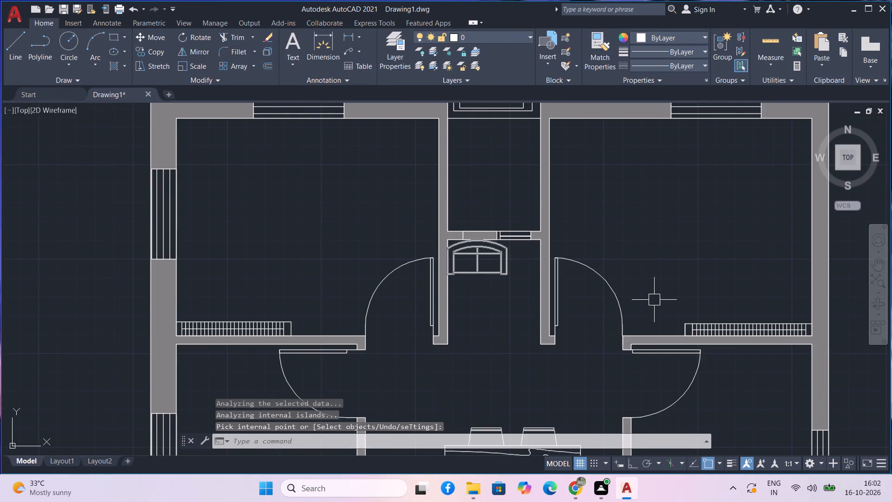
pyautogui.scroll(-2, 642, 299)
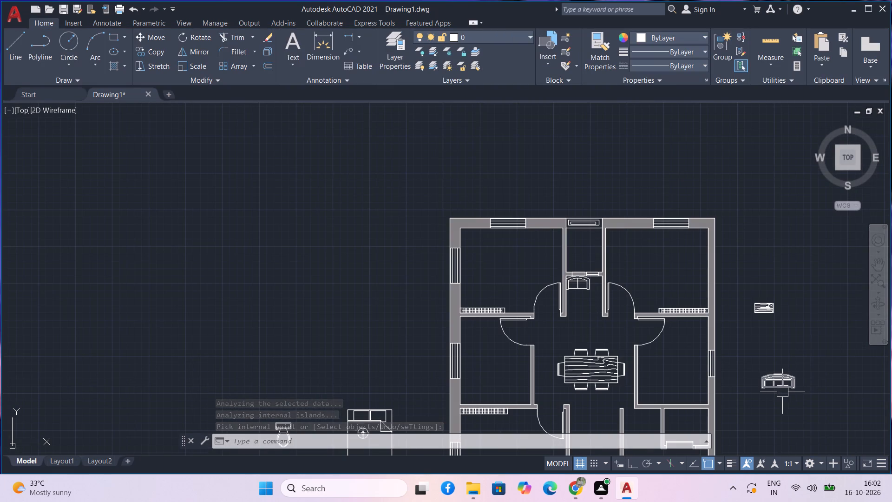
pyautogui.click(781, 388)
pyautogui.write('ro')
pyautogui.press('space')
pyautogui.scroll(2, 801, 393)
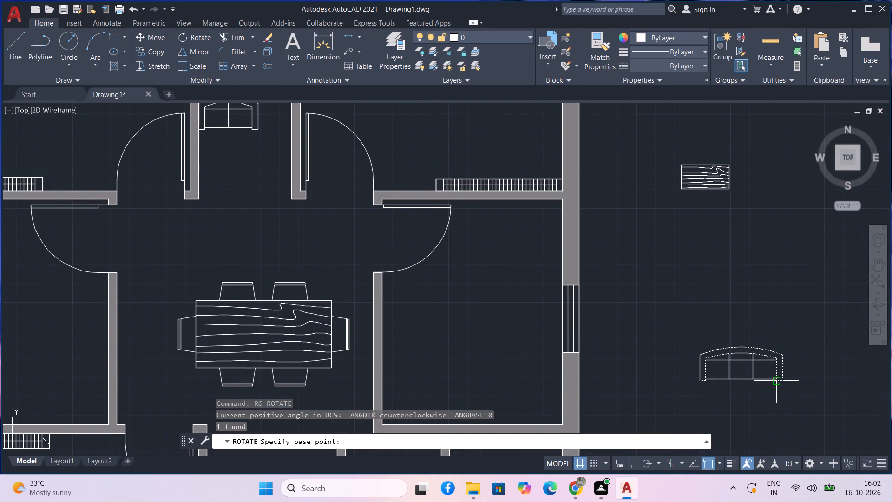
pyautogui.click(786, 381)
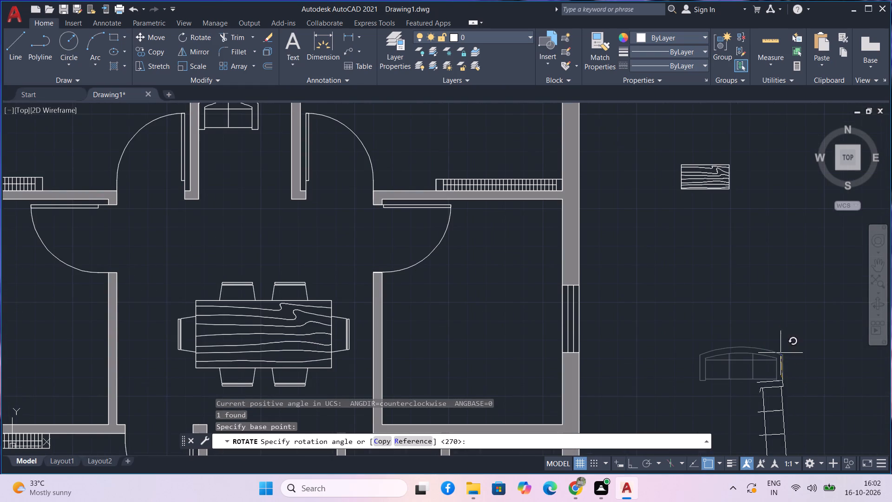
pyautogui.press('F8')
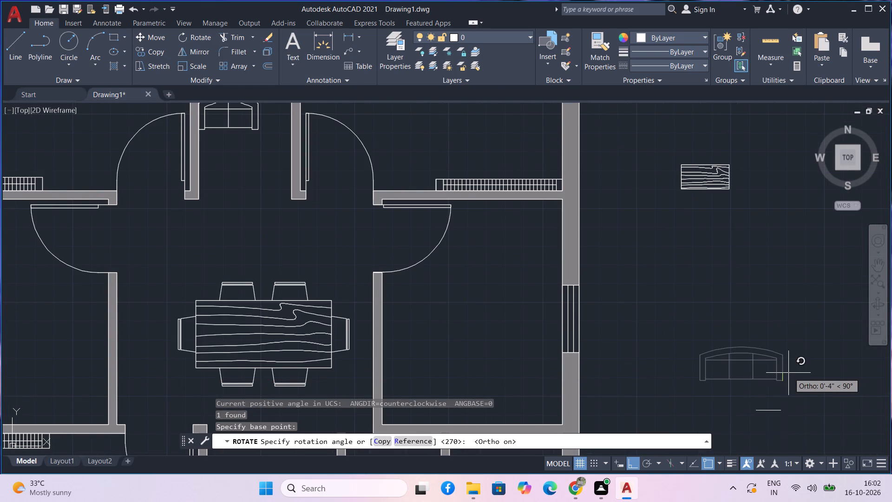
pyautogui.scroll(-1, 783, 367)
pyautogui.click(783, 367)
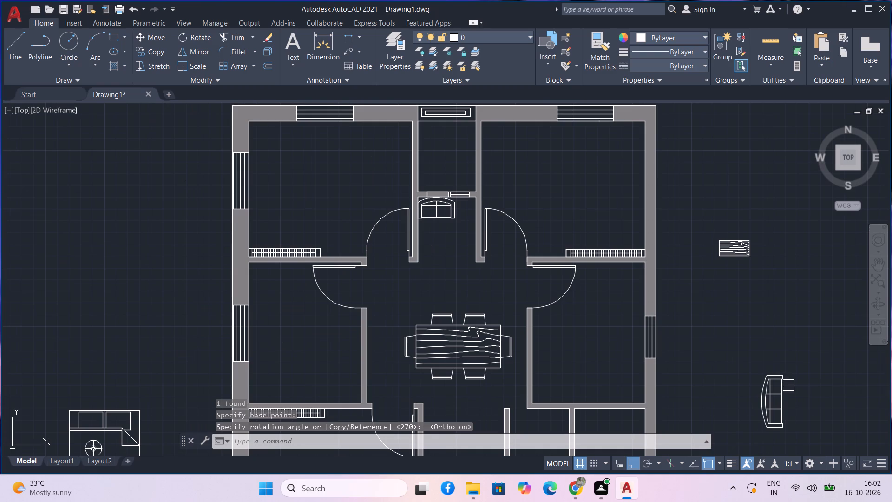
# Move the rotated three-seat sofa, with Ortho off, into the central passage just below the two-seat sofa, against the left wall.
pyautogui.moveTo(799, 405); pyautogui.dragTo(774, 390)
pyautogui.click(761, 387)
pyautogui.write('m')
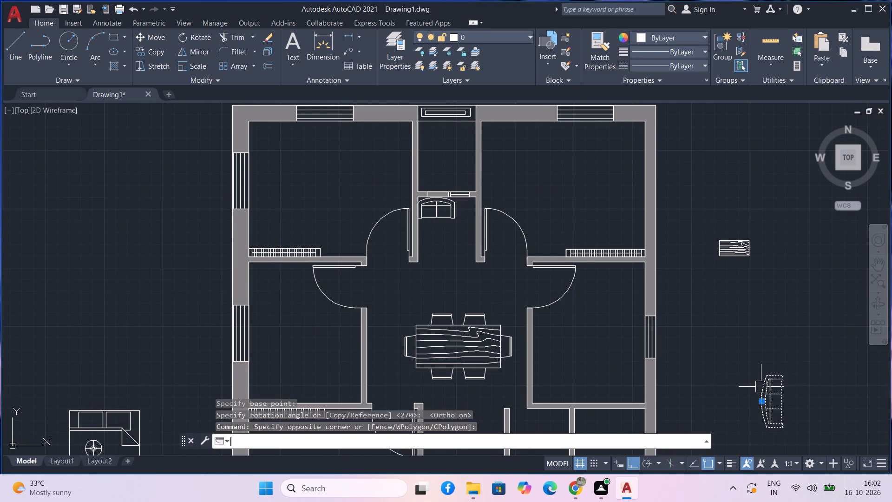
pyautogui.press('space')
pyautogui.scroll(2, 767, 383)
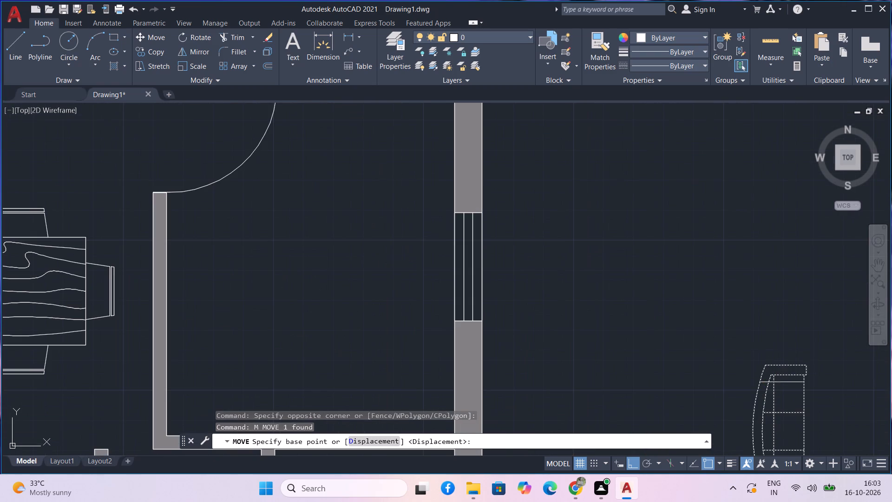
pyautogui.click(812, 366)
pyautogui.scroll(-2, 543, 311)
pyautogui.press('F8')
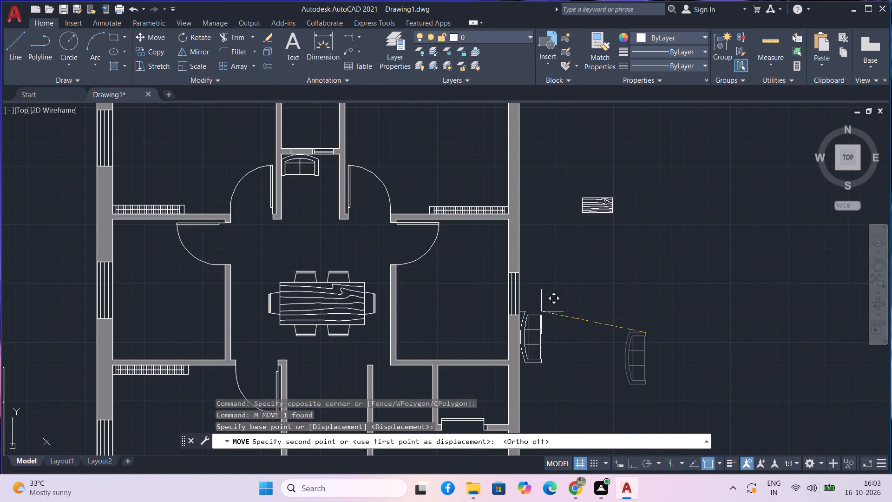
pyautogui.scroll(1, 299, 210)
pyautogui.moveTo(310, 184); pyautogui.dragTo(324, 202, button='middle')
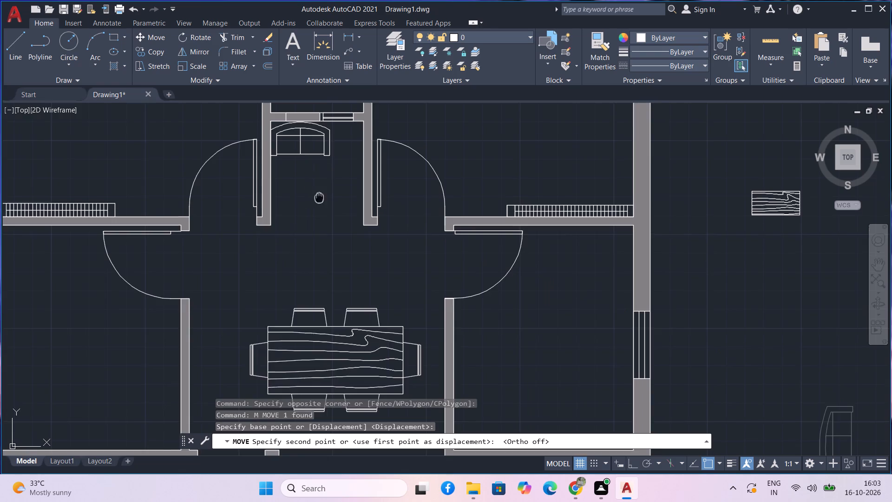
pyautogui.moveTo(324, 202); pyautogui.dragTo(347, 231, button='middle')
pyautogui.scroll(3, 345, 216)
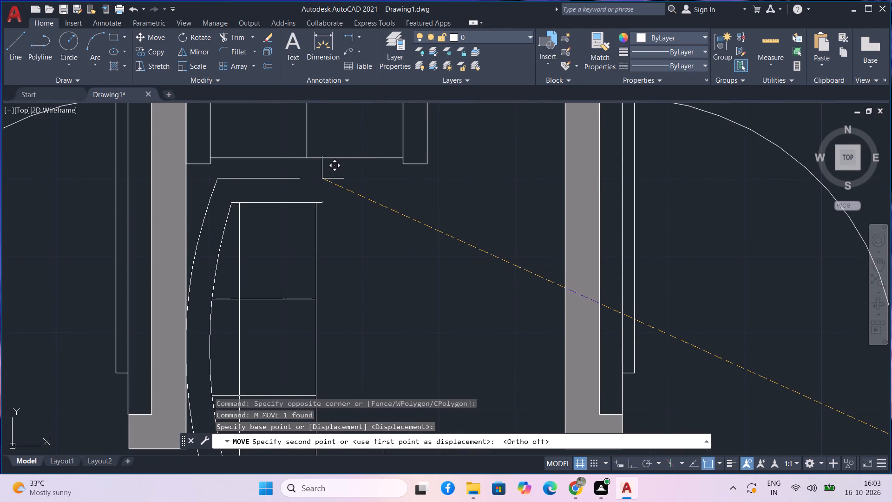
pyautogui.click(322, 178)
pyautogui.scroll(-3, 351, 198)
pyautogui.moveTo(375, 264); pyautogui.dragTo(375, 263, button='middle')
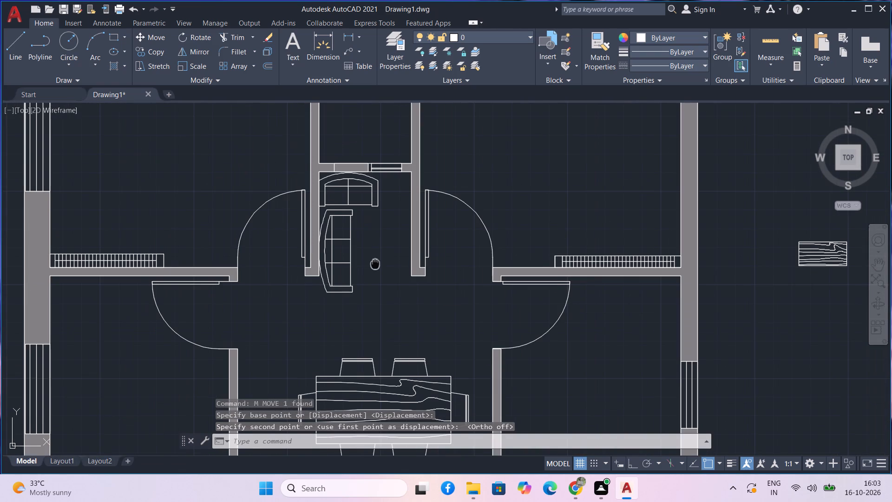
pyautogui.moveTo(375, 263); pyautogui.dragTo(383, 260, button='middle')
pyautogui.middleClick(383, 260)
pyautogui.middleClick(384, 238)
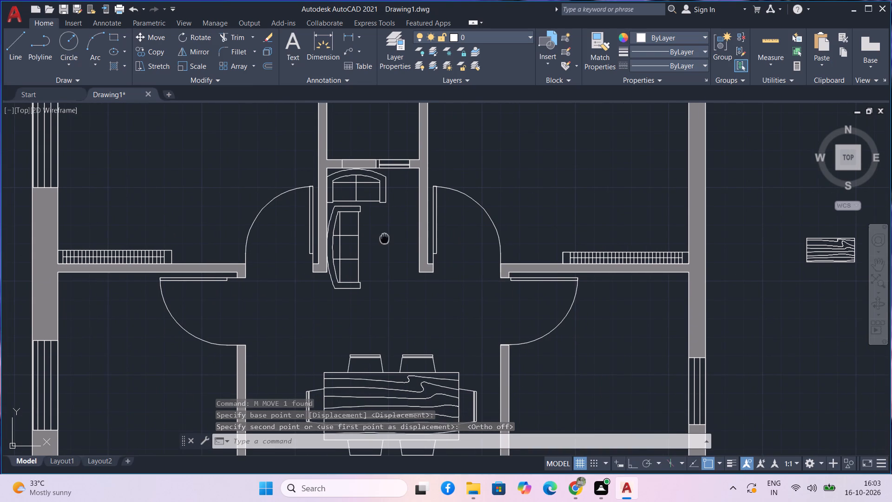
# Move the two-seat sofa right within the central passage, close to the right wall and just above the three-seat sofa's end.
pyautogui.click(384, 204)
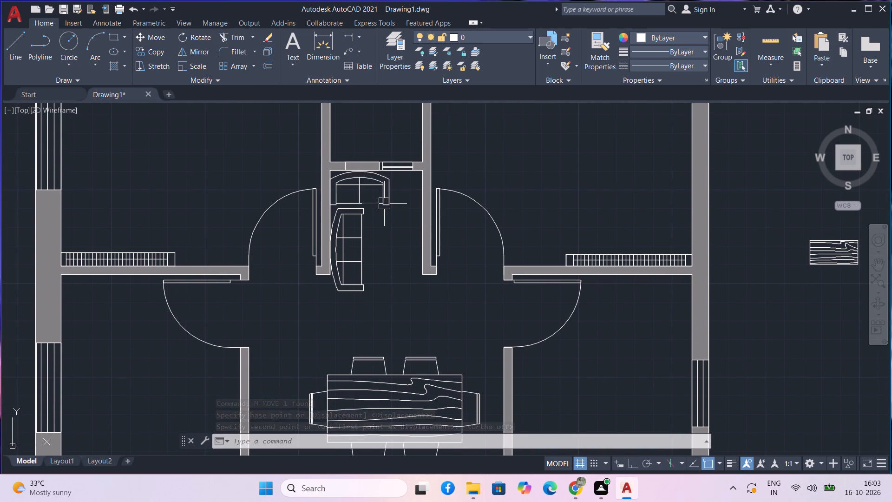
pyautogui.write('m')
pyautogui.press('space')
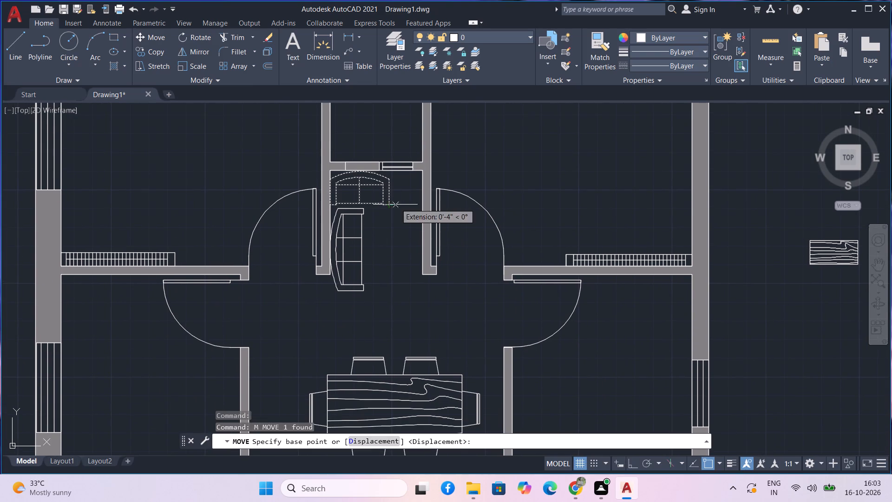
pyautogui.scroll(3, 391, 205)
pyautogui.click(390, 206)
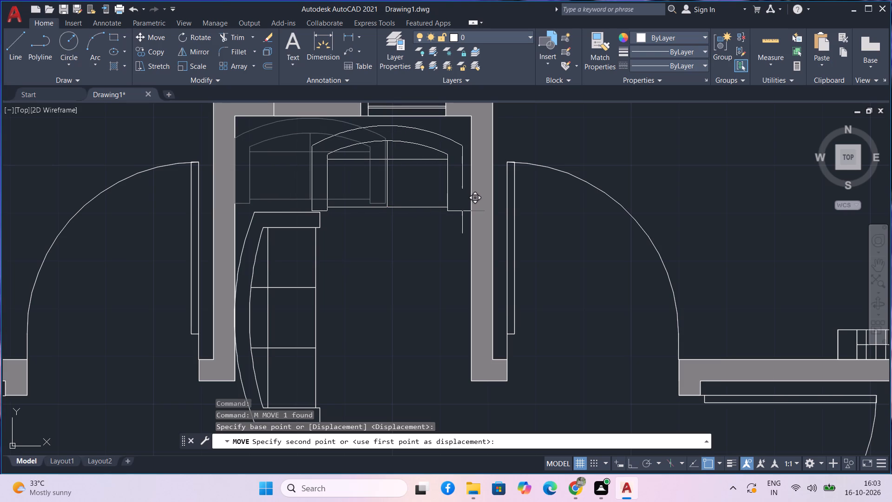
pyautogui.click(459, 211)
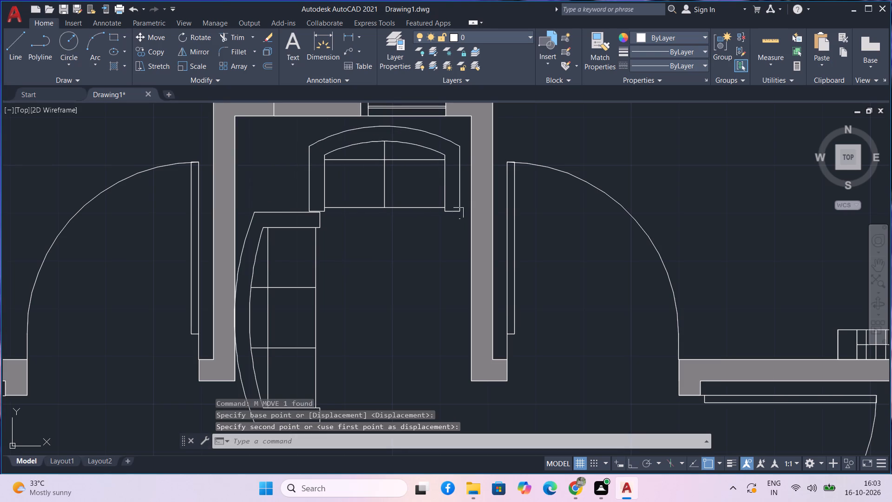
# Rotate the small wood-grain table outside the plan by 270° about its lower-right corner, with Ortho on, so it stands upright.
pyautogui.scroll(-3, 414, 258)
pyautogui.moveTo(413, 264); pyautogui.dragTo(413, 221, button='middle')
pyautogui.scroll(-1, 410, 252)
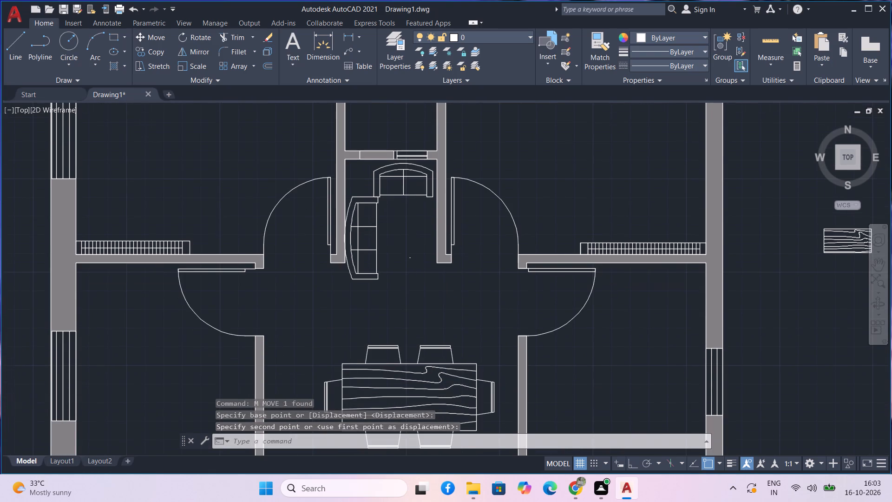
pyautogui.scroll(-1, 410, 252)
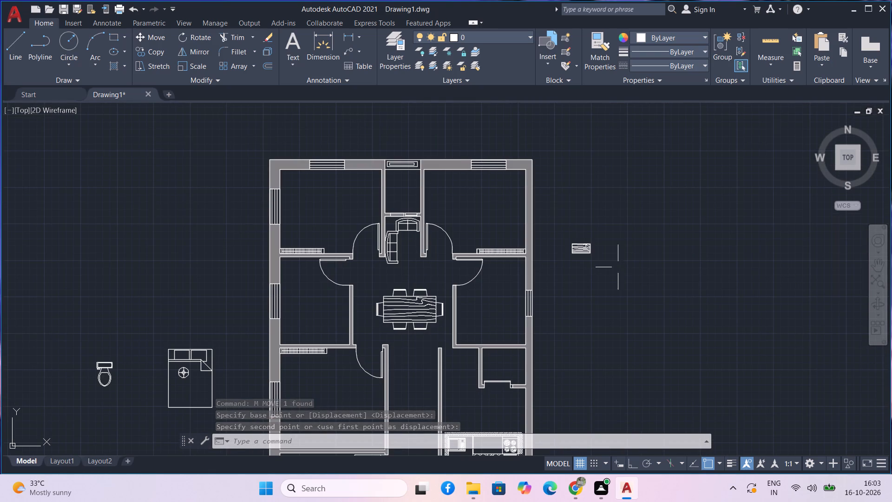
pyautogui.scroll(3, 605, 250)
pyautogui.click(606, 269)
pyautogui.click(509, 229)
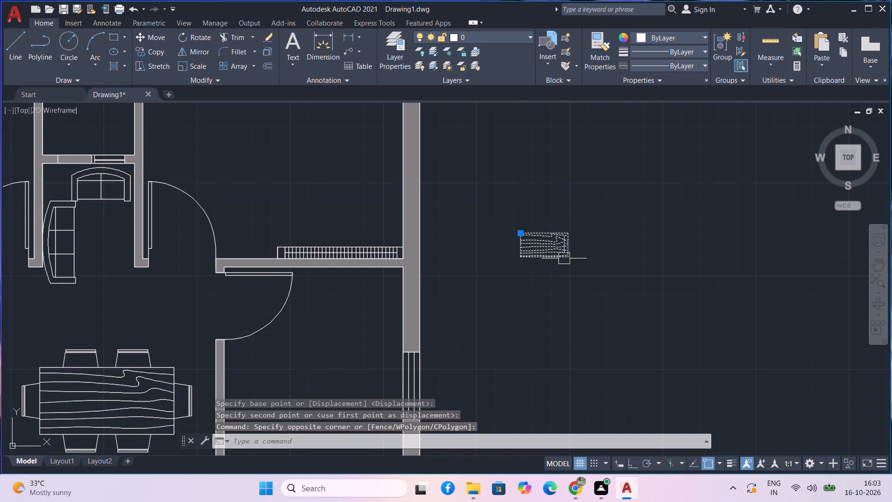
pyautogui.press('r')
pyautogui.write('o')
pyautogui.press('space')
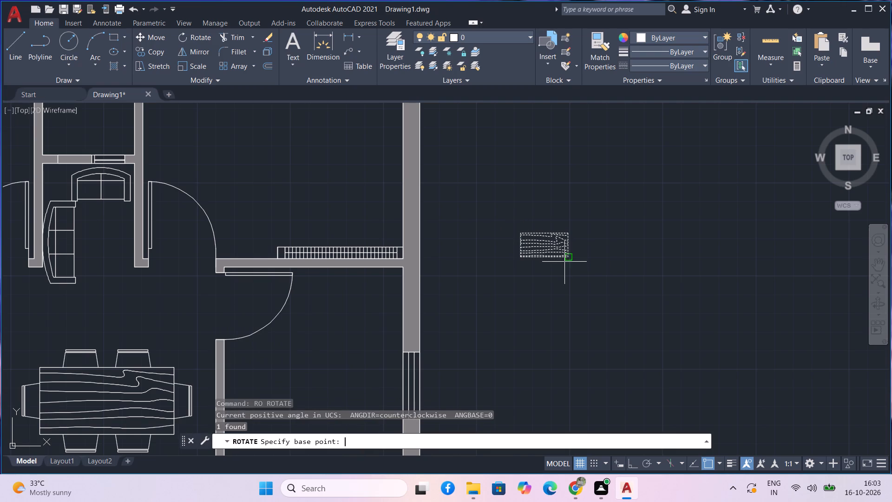
pyautogui.click(568, 256)
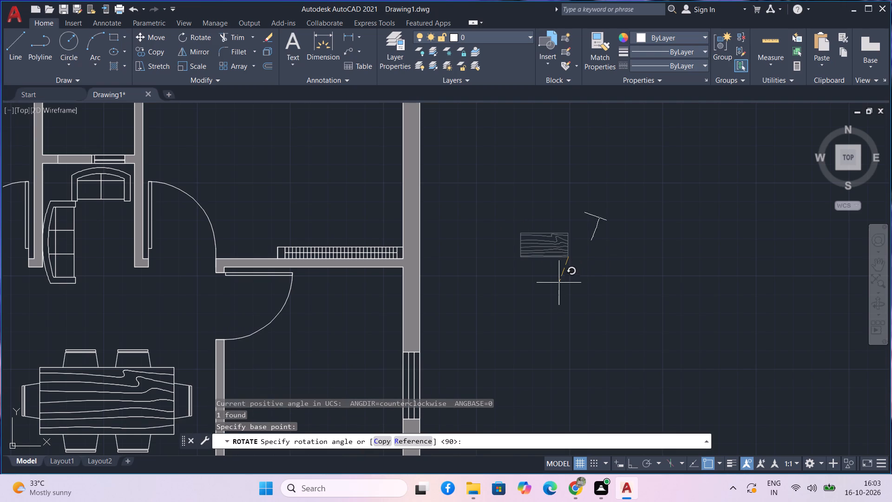
pyautogui.press('F8')
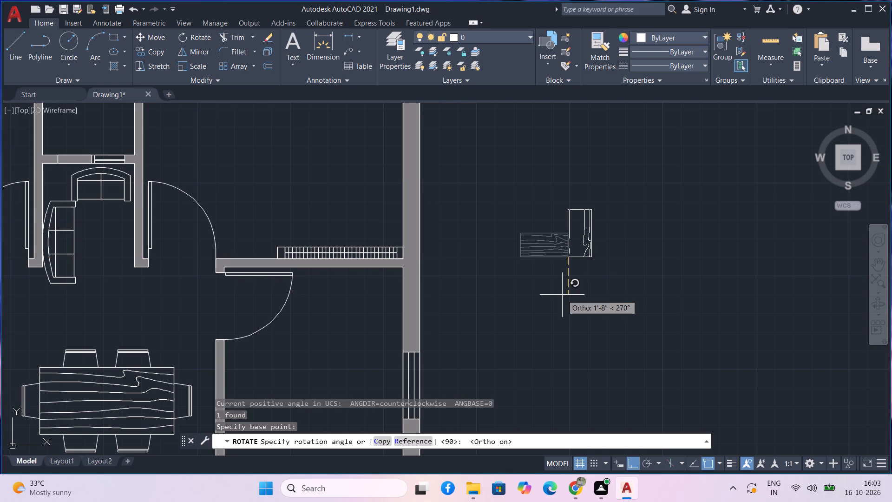
pyautogui.click(562, 295)
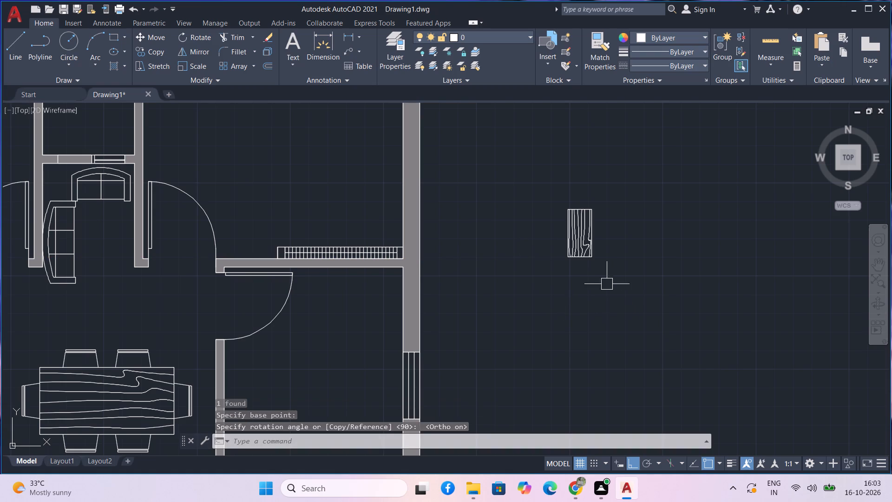
# Move the rotated small table, with Ortho off, into the central passage between the three-seat sofa and the right wall.
pyautogui.moveTo(608, 283); pyautogui.dragTo(593, 230)
pyautogui.click(576, 218)
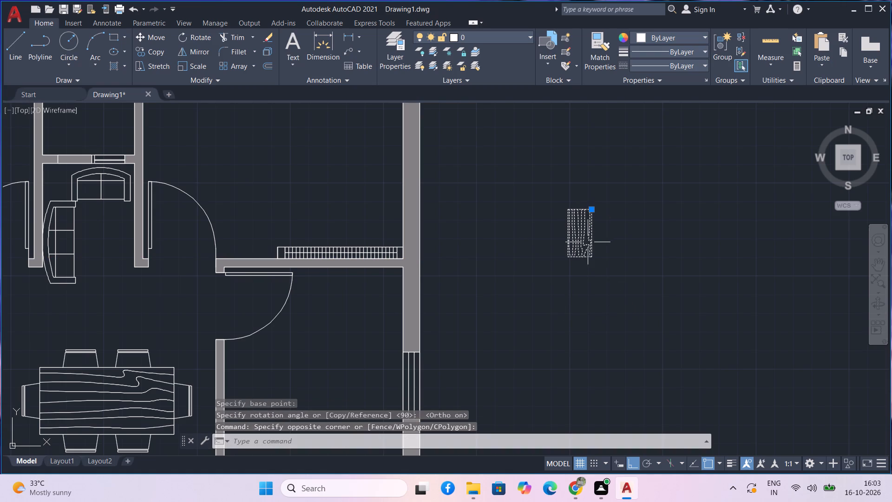
pyautogui.write('m')
pyautogui.press('space')
pyautogui.click(597, 258)
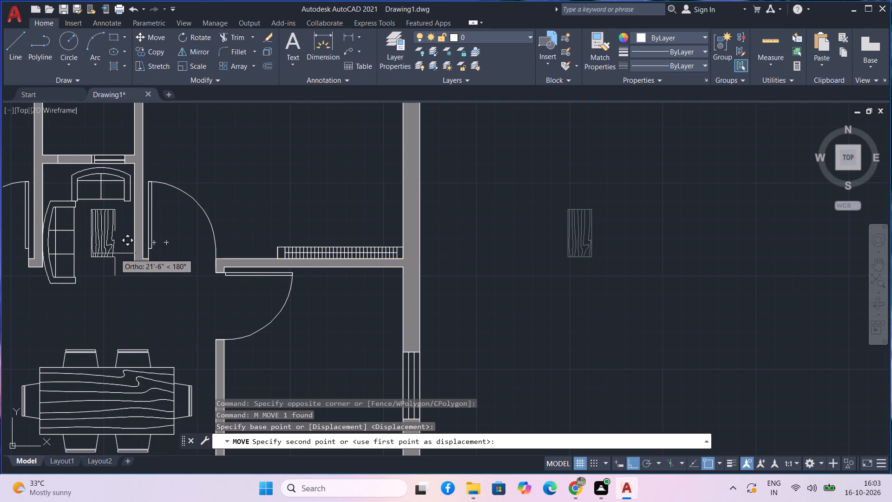
pyautogui.press('F8')
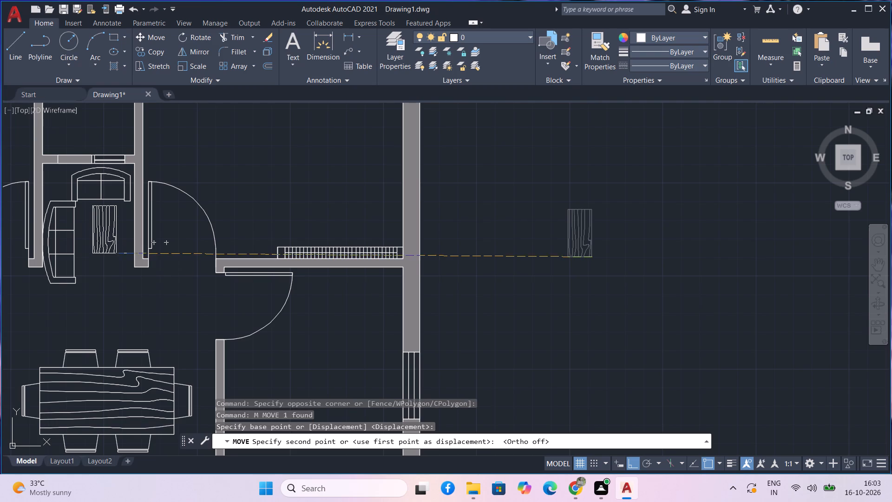
pyautogui.scroll(3, 116, 253)
pyautogui.moveTo(123, 258); pyautogui.dragTo(250, 343, button='middle')
pyautogui.scroll(-1, 251, 342)
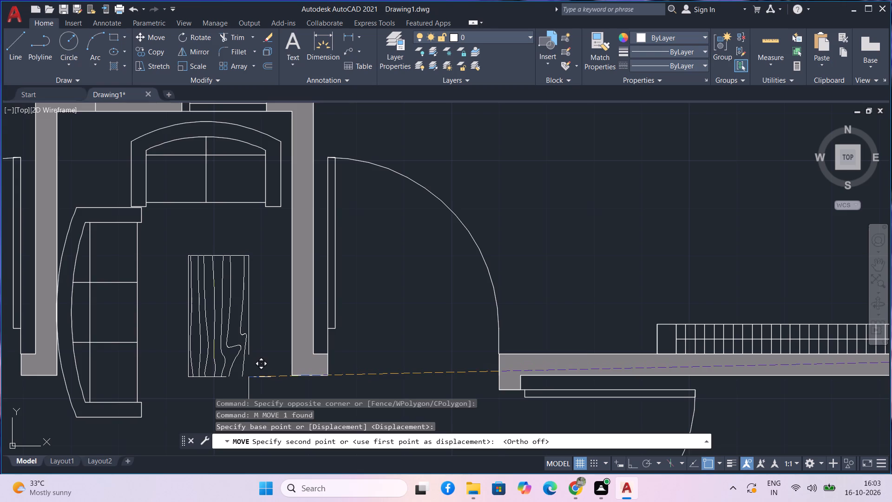
pyautogui.click(249, 376)
# Examine the furnished plan from the central passage down to the kitchen, including the small room above the kitchen.
pyautogui.scroll(-3, 295, 352)
pyautogui.moveTo(321, 350); pyautogui.dragTo(330, 273, button='middle')
pyautogui.scroll(-2, 332, 267)
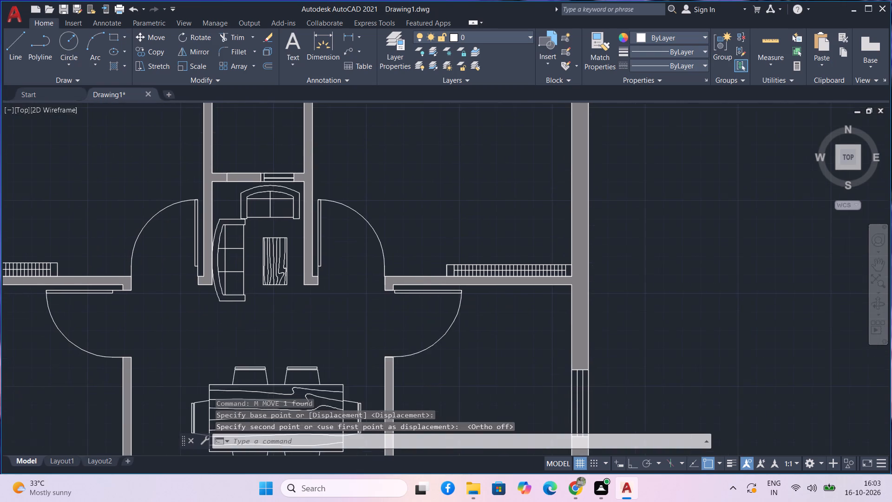
pyautogui.moveTo(337, 308); pyautogui.dragTo(434, 236, button='middle')
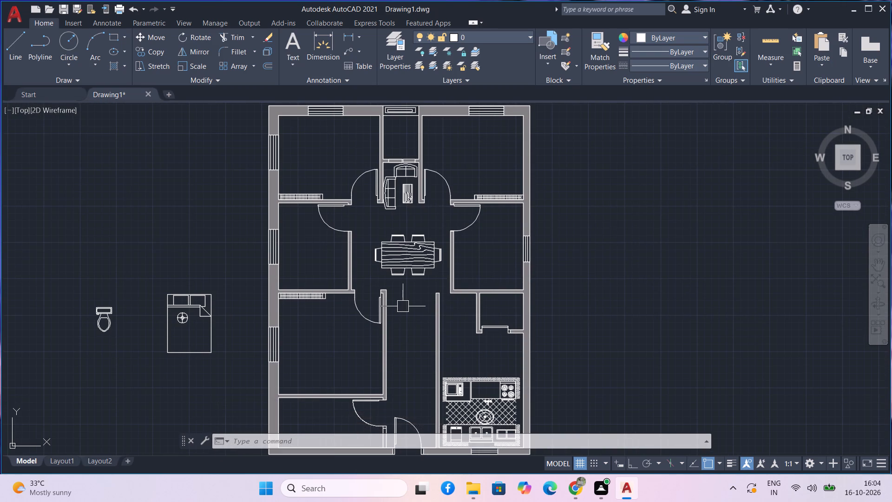
pyautogui.moveTo(406, 323); pyautogui.dragTo(390, 280, button='middle')
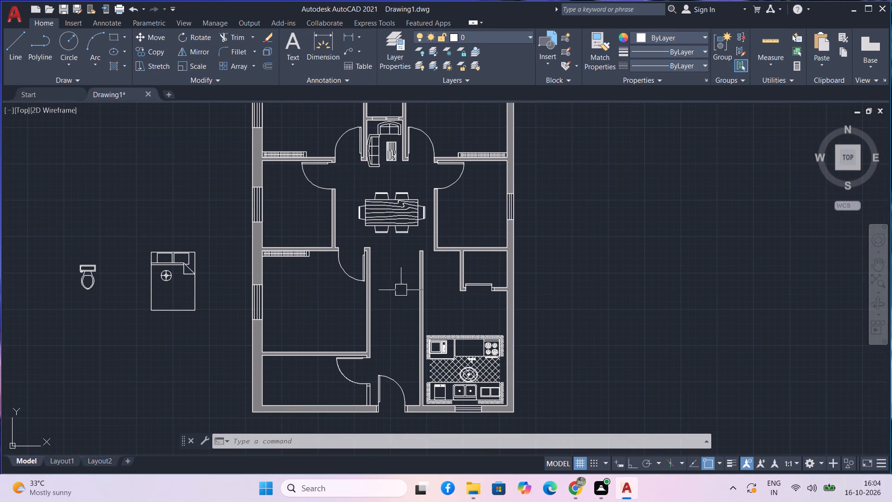
pyautogui.scroll(3, 473, 273)
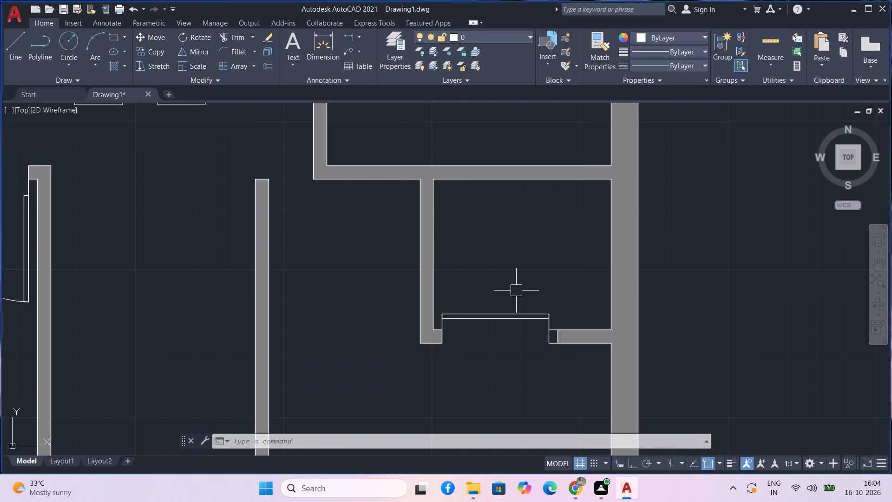
pyautogui.scroll(-2, 516, 290)
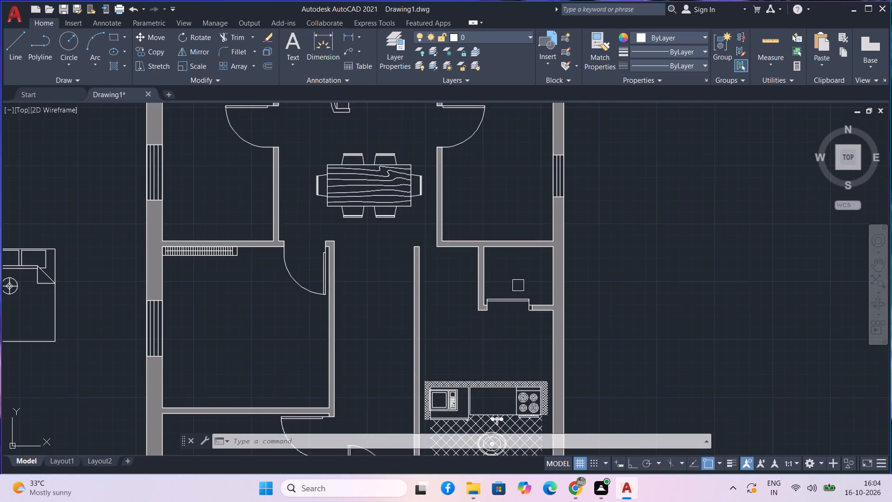
pyautogui.scroll(4, 515, 276)
pyautogui.scroll(-6, 514, 275)
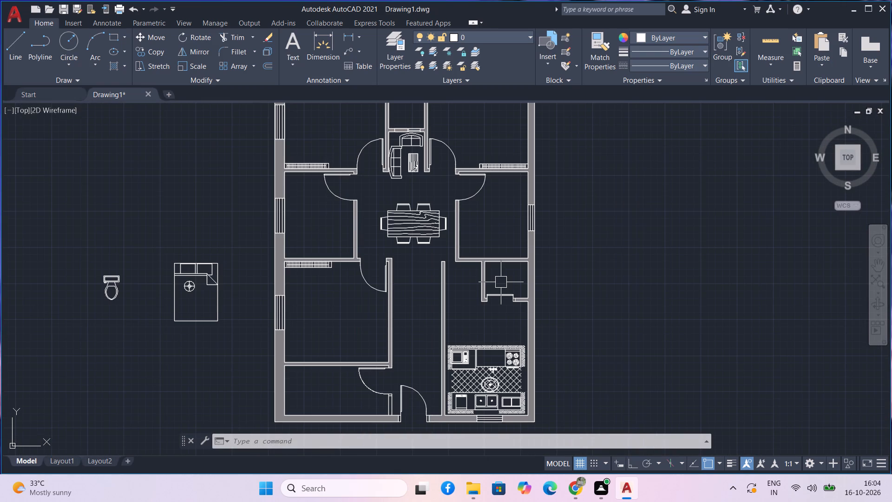
# Start a Solid hatch and set its colour to DIC 312 from the DIC COLOR GUIDE(R) colour book.
pyautogui.write('h')
pyautogui.press('space')
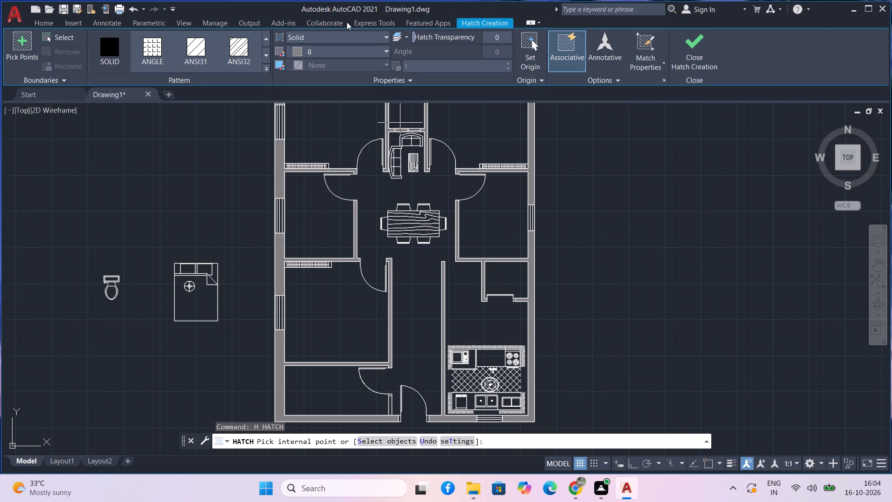
pyautogui.click(353, 55)
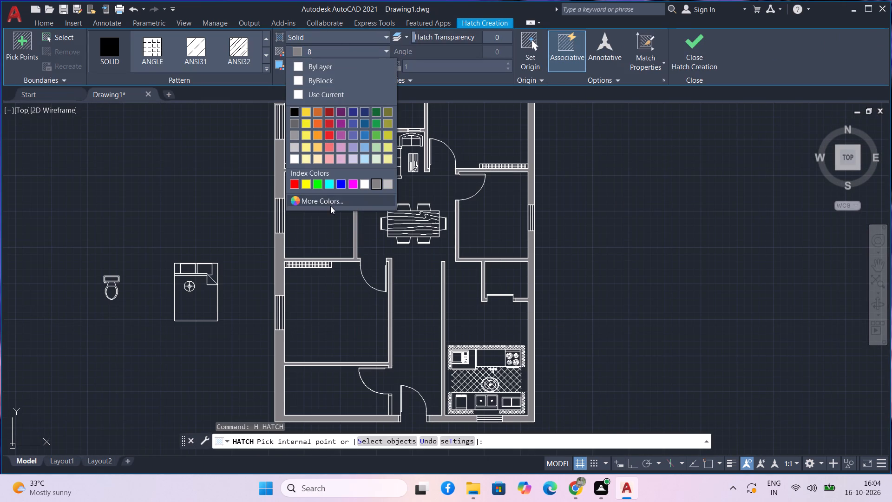
pyautogui.click(330, 205)
pyautogui.click(333, 198)
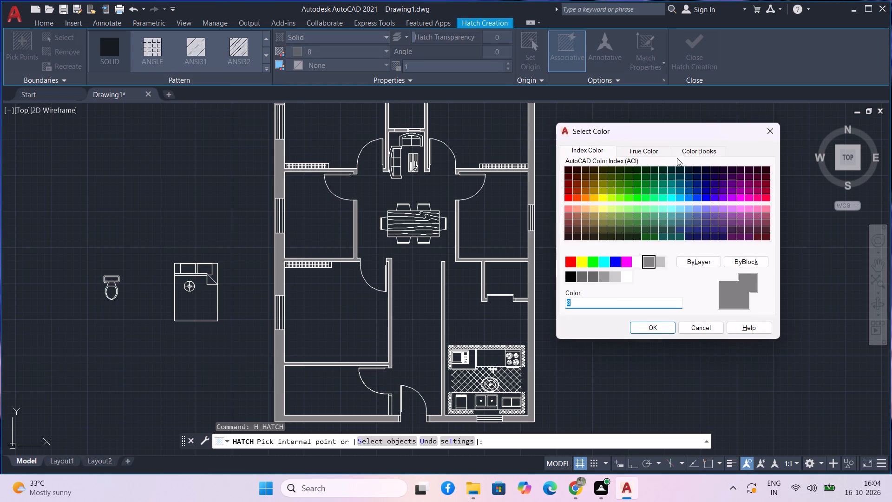
pyautogui.click(693, 151)
pyautogui.scroll(3, 690, 192)
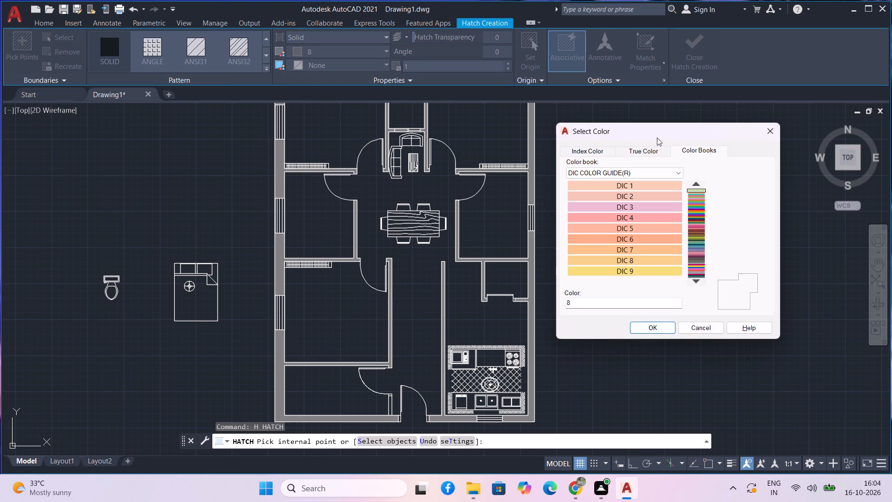
pyautogui.click(700, 218)
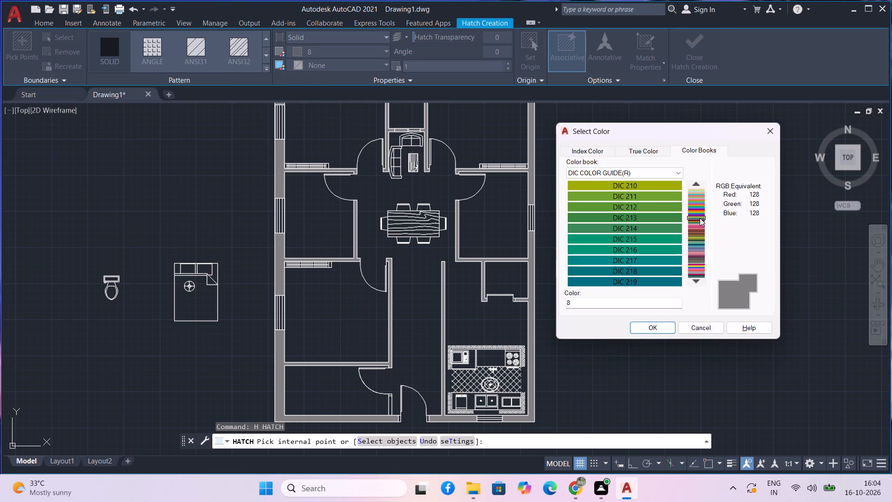
pyautogui.click(699, 220)
pyautogui.scroll(3, 702, 215)
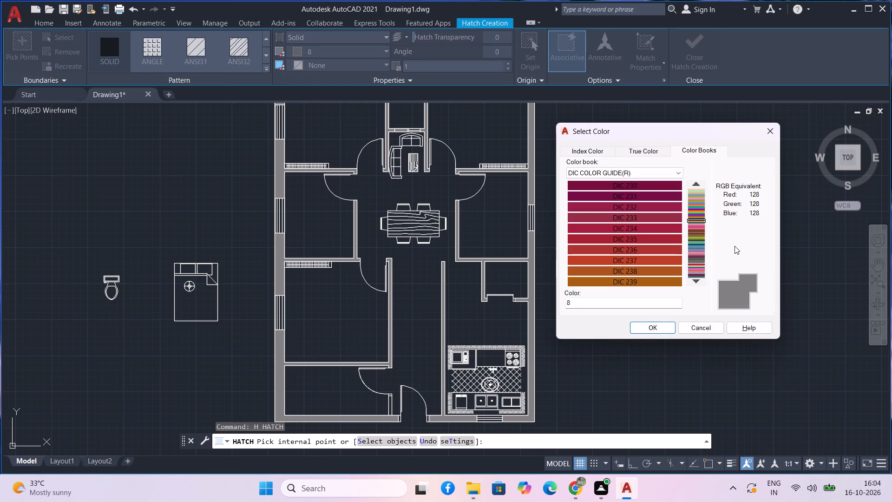
pyautogui.click(700, 231)
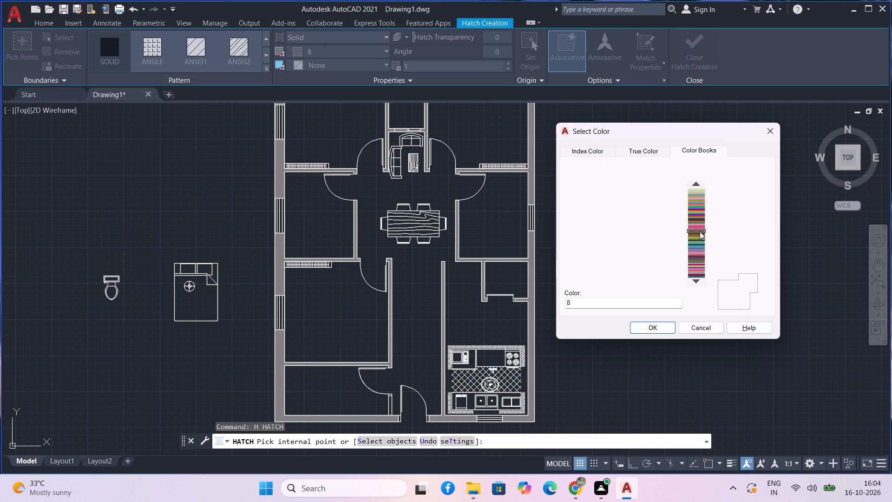
pyautogui.click(655, 209)
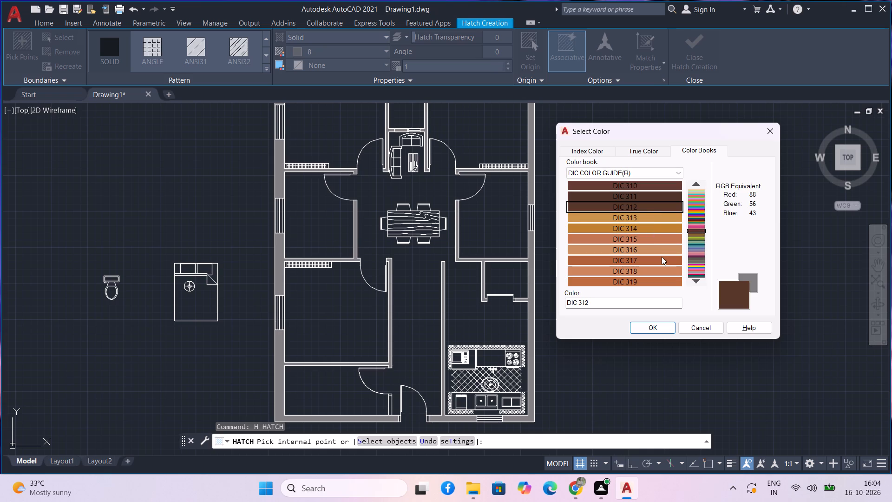
pyautogui.click(651, 328)
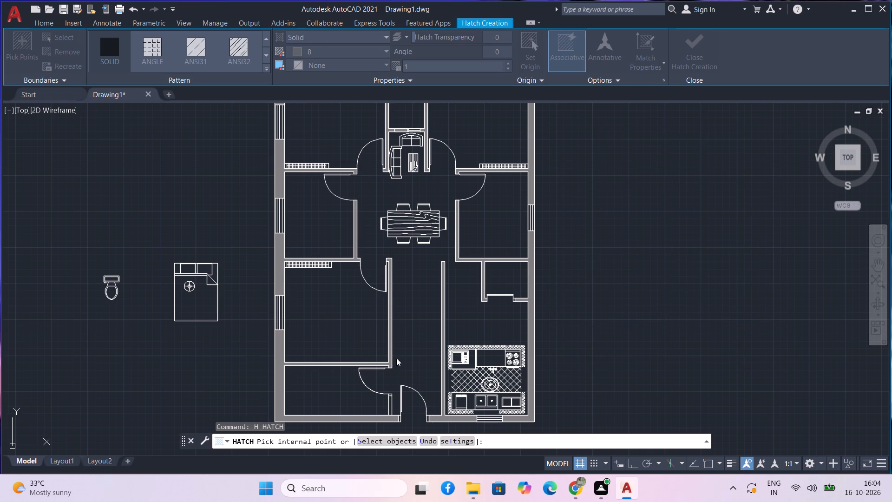
# Fill the lower-left room's door leaf and the door frame block at its opening with the solid brown hatch.
pyautogui.scroll(5, 373, 372)
pyautogui.click(361, 350)
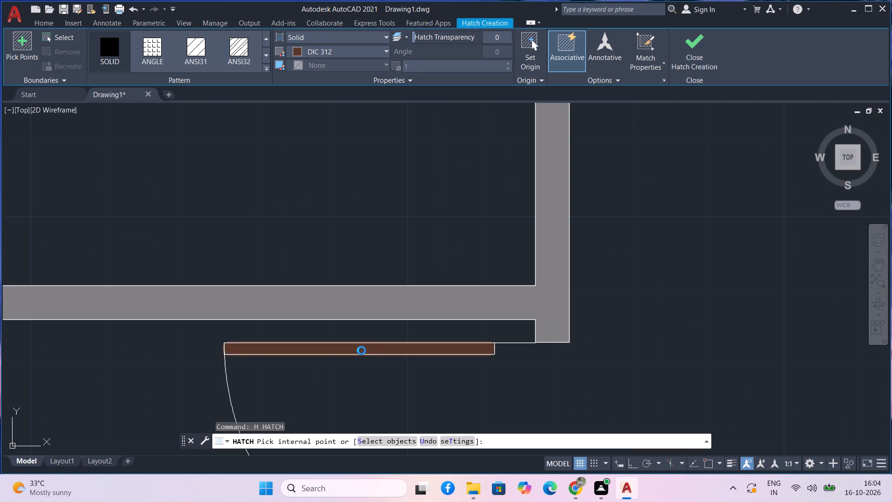
pyautogui.scroll(-3, 375, 353)
pyautogui.scroll(-2, 529, 334)
pyautogui.scroll(-1, 675, 288)
pyautogui.moveTo(584, 374); pyautogui.dragTo(579, 332, button='middle')
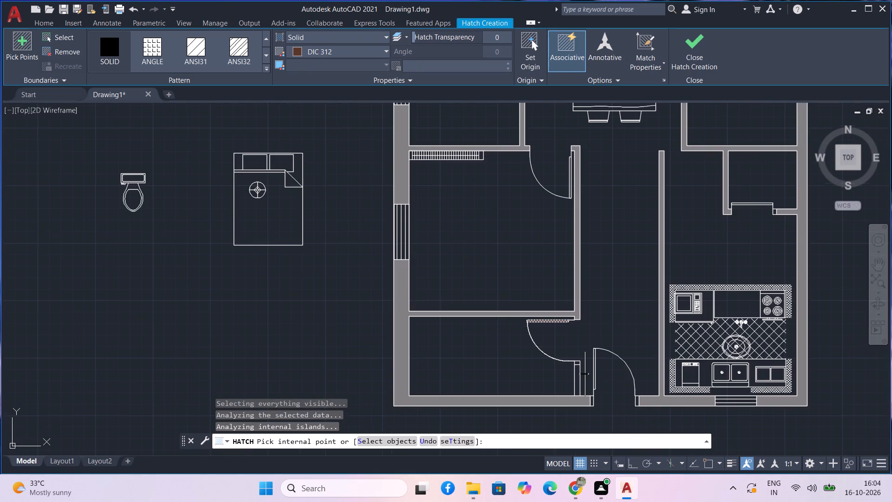
pyautogui.moveTo(579, 332); pyautogui.dragTo(578, 319, button='middle')
pyautogui.scroll(3, 556, 311)
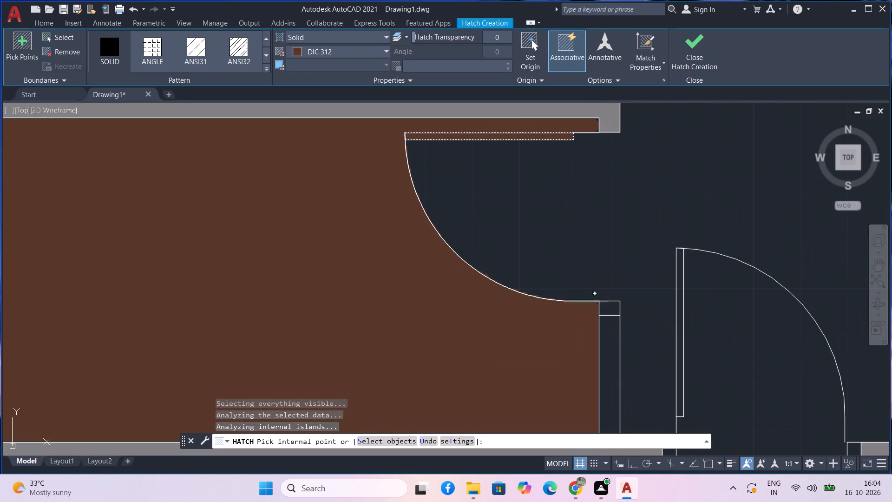
pyautogui.click(605, 310)
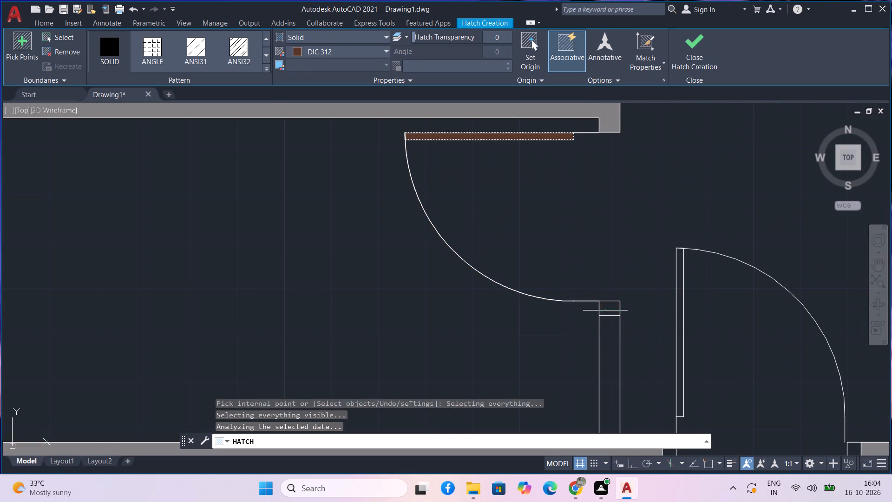
# Fill the entrance door leaf and the frame blocks on both sides of the entrance opening with the brown hatch.
pyautogui.click(681, 325)
pyautogui.scroll(-2, 683, 326)
pyautogui.moveTo(689, 331); pyautogui.dragTo(661, 279, button='middle')
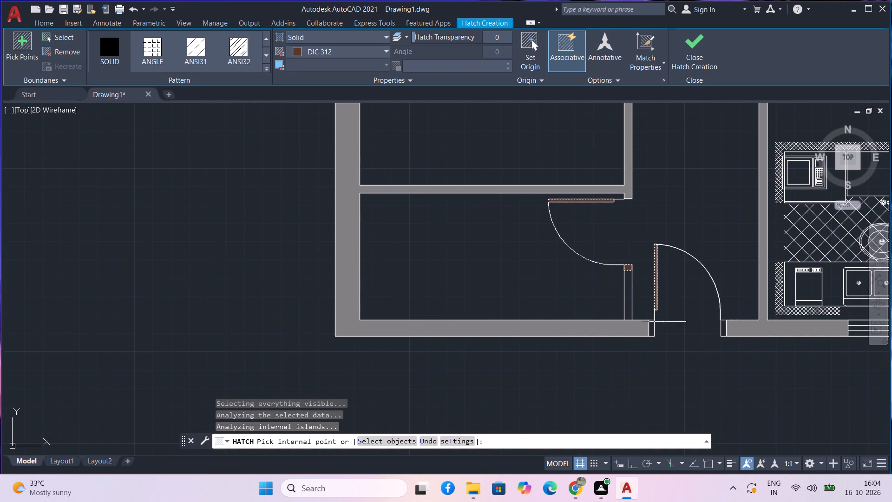
pyautogui.scroll(2, 663, 322)
pyautogui.click(634, 327)
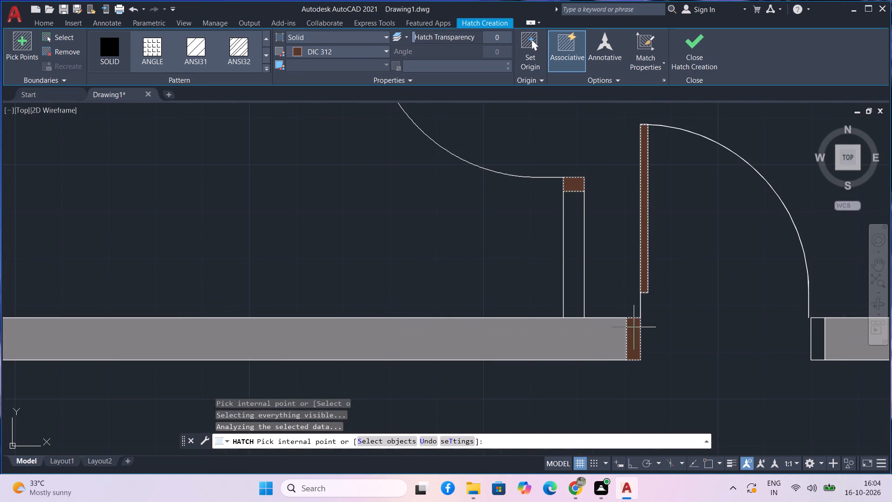
pyautogui.click(816, 338)
# Fill the door leaf of the large left room above the lower-left room with the brown hatch.
pyautogui.scroll(-2, 636, 275)
pyautogui.moveTo(605, 226); pyautogui.dragTo(591, 298, button='middle')
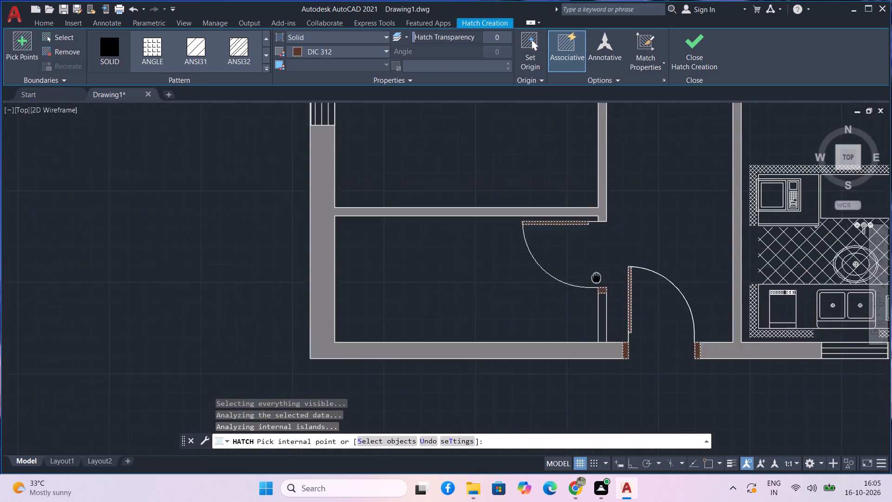
pyautogui.moveTo(591, 298); pyautogui.dragTo(575, 344, button='middle')
pyautogui.moveTo(654, 282); pyautogui.dragTo(653, 381, button='middle')
pyautogui.moveTo(618, 251); pyautogui.dragTo(619, 336, button='middle')
pyautogui.scroll(2, 571, 245)
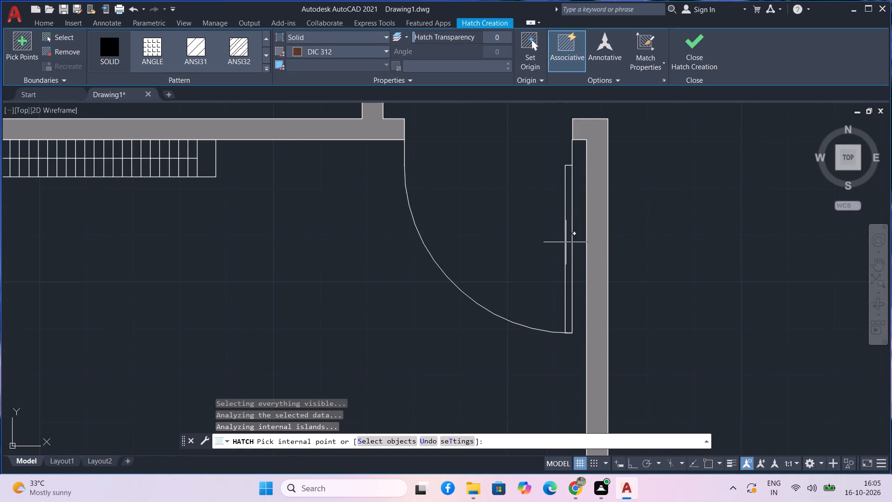
pyautogui.click(569, 242)
# Fill the door leaf and the adjoining frame block of the small room above the kitchen with the brown hatch.
pyautogui.scroll(-2, 517, 229)
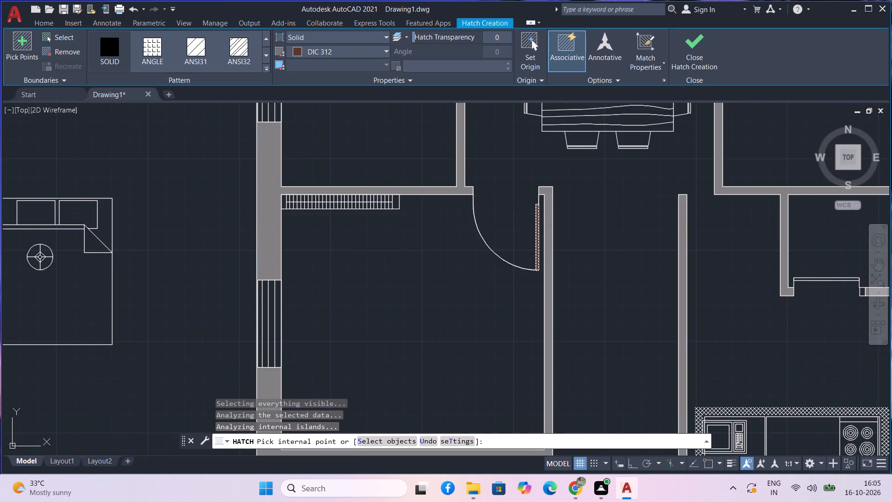
pyautogui.scroll(-2, 532, 225)
pyautogui.scroll(3, 706, 254)
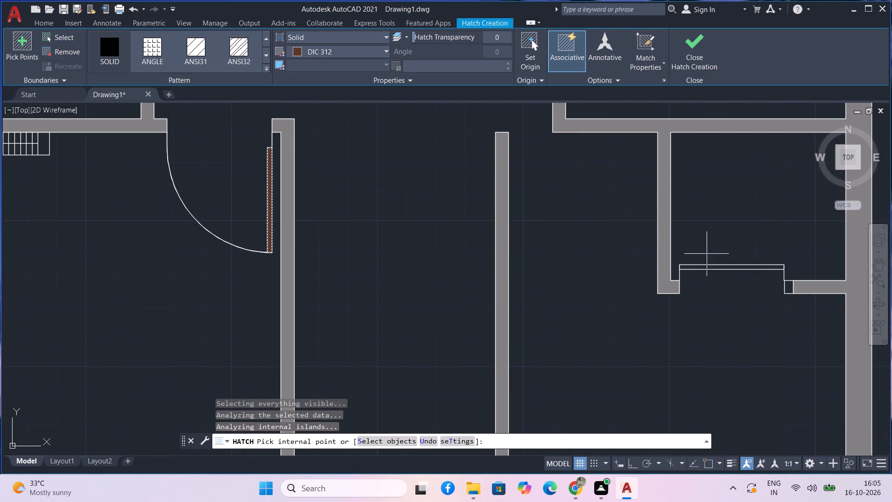
pyautogui.scroll(4, 748, 266)
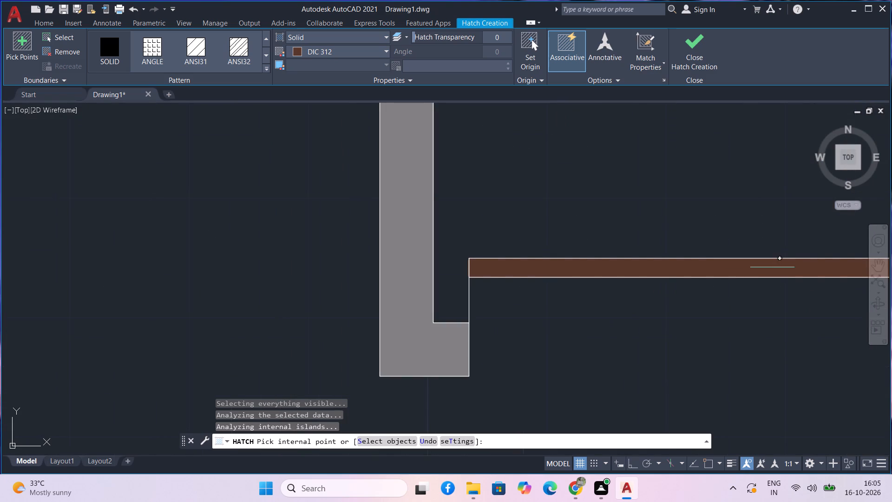
pyautogui.click(774, 267)
pyautogui.scroll(-3, 774, 267)
pyautogui.moveTo(771, 267); pyautogui.dragTo(640, 271, button='middle')
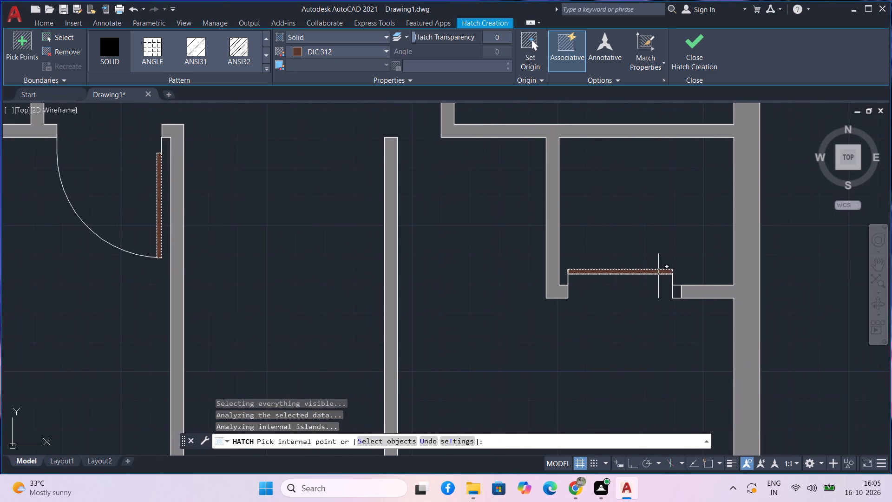
pyautogui.click(676, 293)
# Fill the door leaves of the room left of the dining table and of the upper-left room with the brown hatch.
pyautogui.scroll(-2, 650, 283)
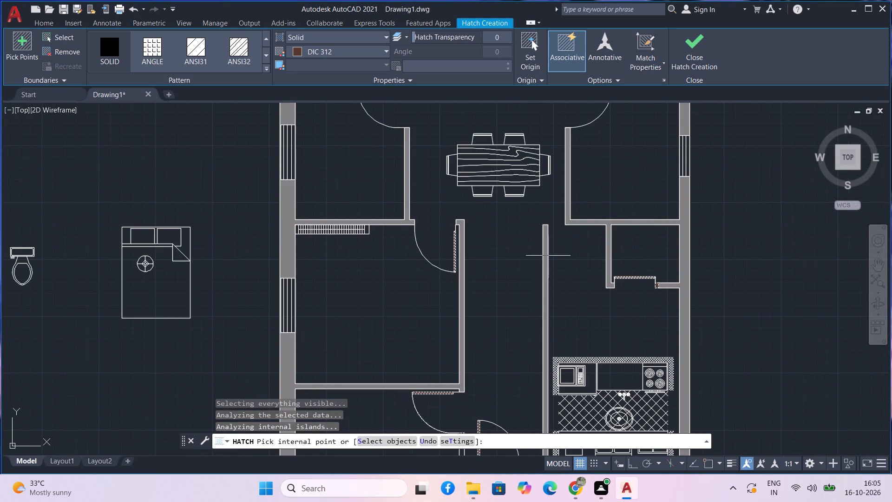
pyautogui.moveTo(438, 174); pyautogui.dragTo(462, 337, button='middle')
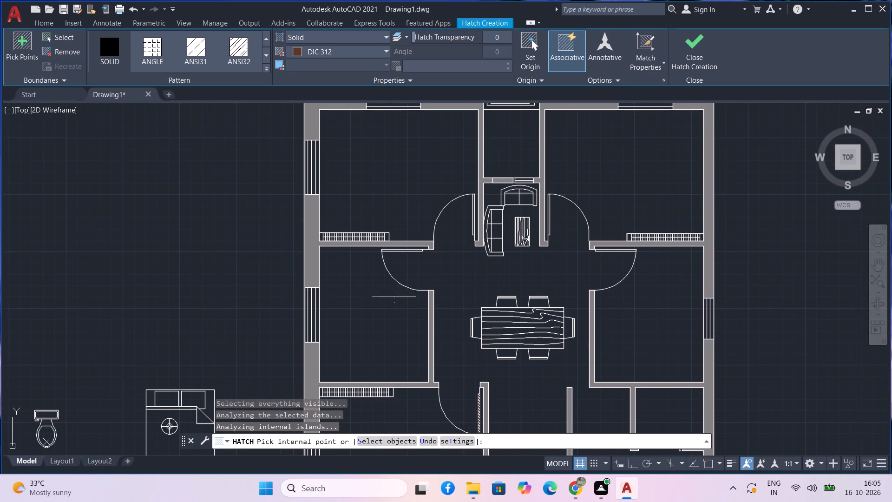
pyautogui.scroll(3, 404, 251)
pyautogui.click(409, 248)
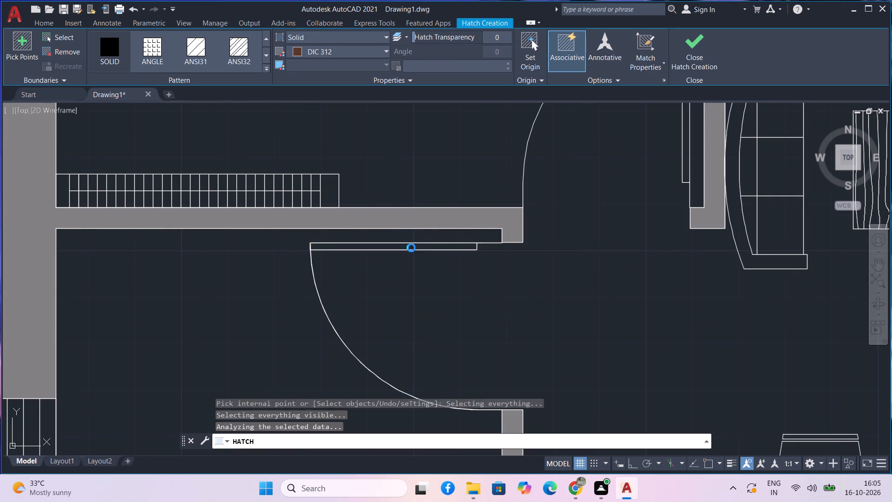
pyautogui.scroll(-2, 549, 254)
pyautogui.scroll(3, 601, 218)
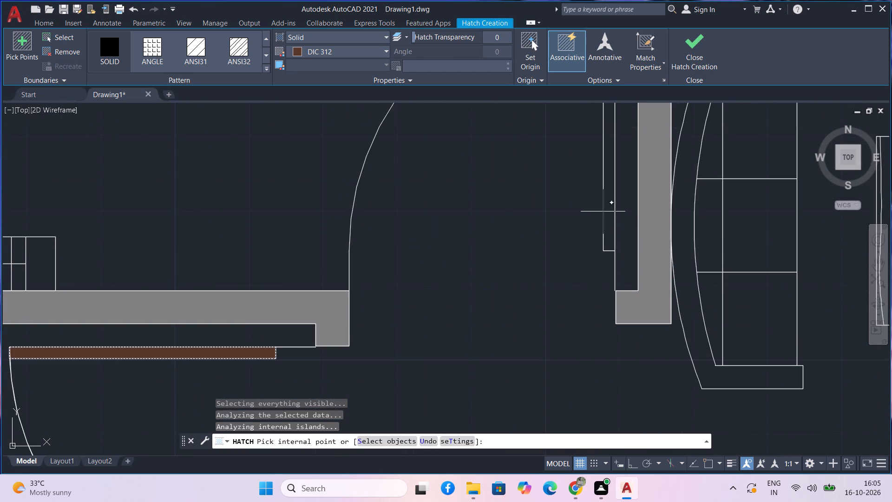
pyautogui.click(608, 210)
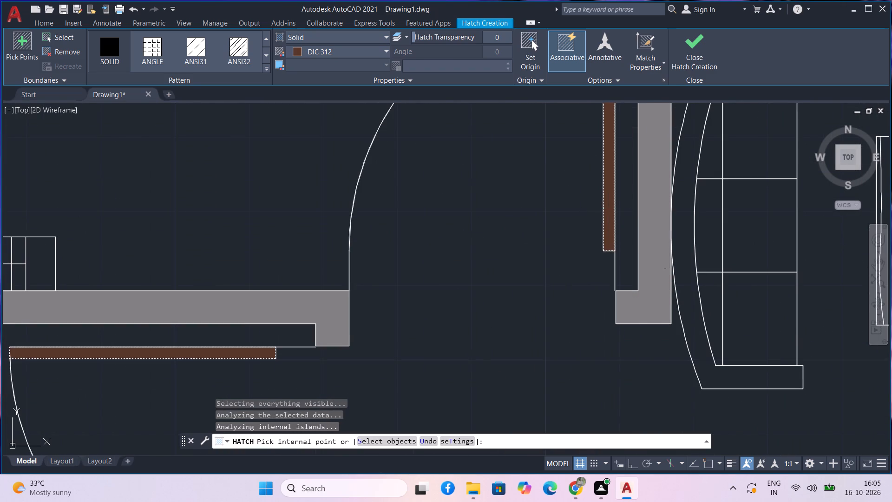
# Fill the door leaves of the upper-right room and of the room right of the dining table with the brown hatch.
pyautogui.scroll(-3, 680, 295)
pyautogui.scroll(1, 745, 213)
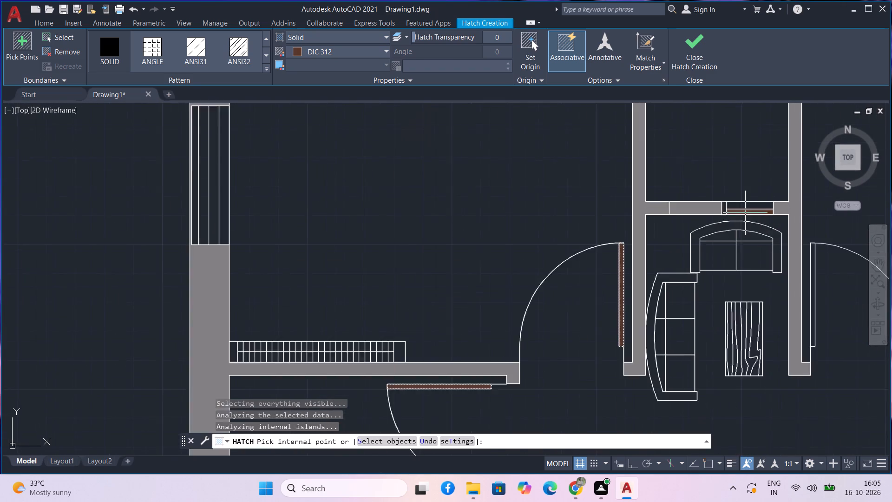
pyautogui.scroll(2, 745, 213)
pyautogui.scroll(-3, 745, 264)
pyautogui.scroll(-1, 760, 342)
pyautogui.moveTo(766, 366); pyautogui.dragTo(645, 338, button='middle')
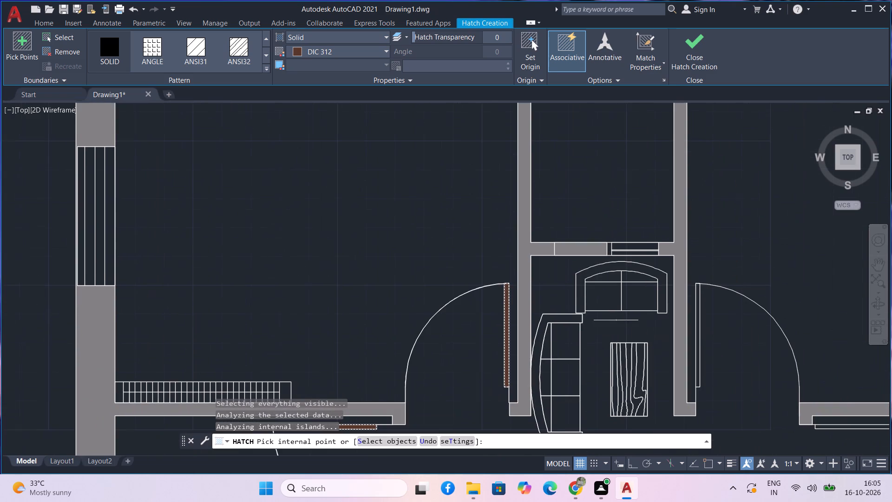
pyautogui.click(697, 371)
pyautogui.scroll(-2, 782, 393)
pyautogui.moveTo(760, 402); pyautogui.dragTo(686, 360, button='middle')
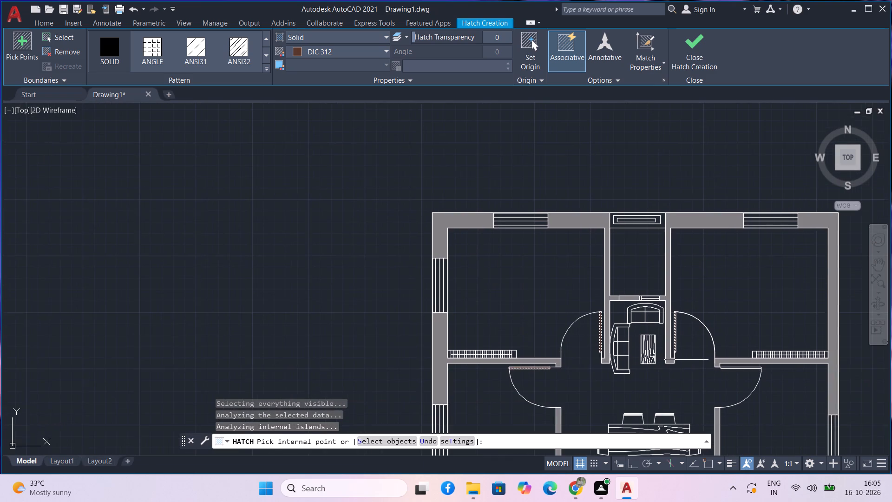
pyautogui.scroll(3, 746, 362)
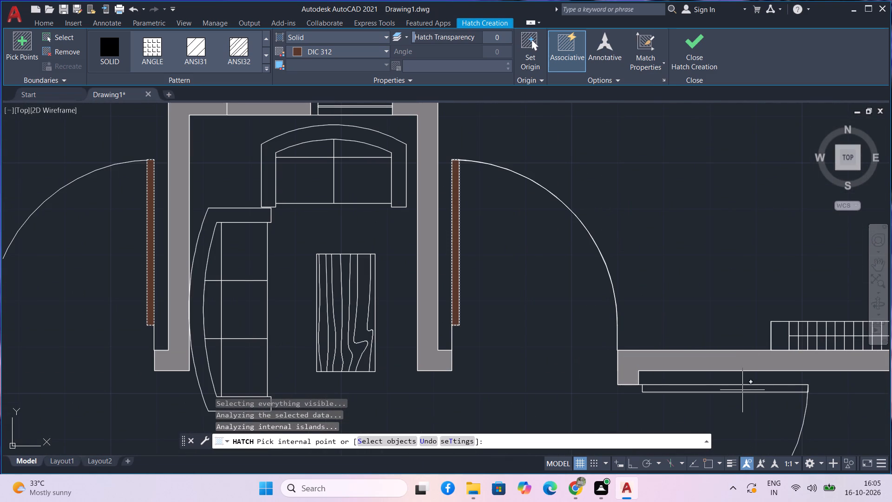
pyautogui.click(742, 390)
# Check the door fills across the whole plan, from the entrance up to the partition above the sofas, and end the hatch.
pyautogui.scroll(-4, 721, 387)
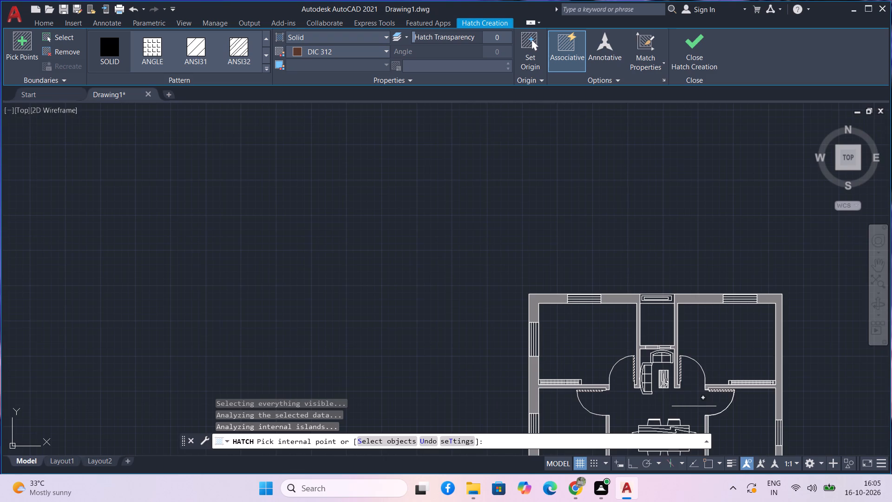
pyautogui.moveTo(692, 406); pyautogui.dragTo(649, 297, button='middle')
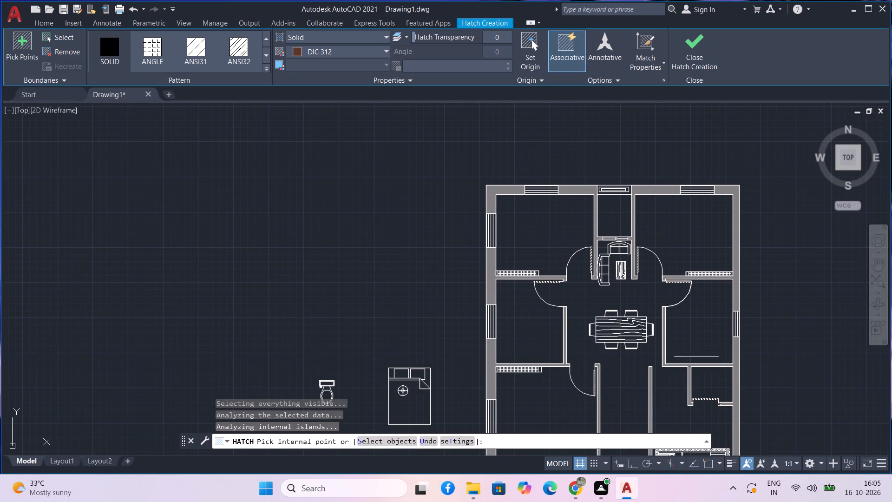
pyautogui.scroll(1, 692, 385)
pyautogui.moveTo(641, 390); pyautogui.dragTo(640, 385, button='middle')
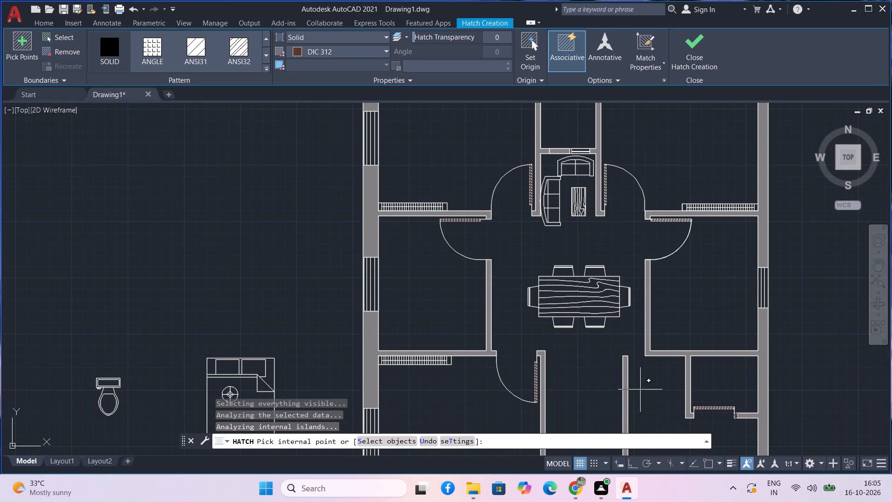
pyautogui.moveTo(640, 385); pyautogui.dragTo(639, 194, button='middle')
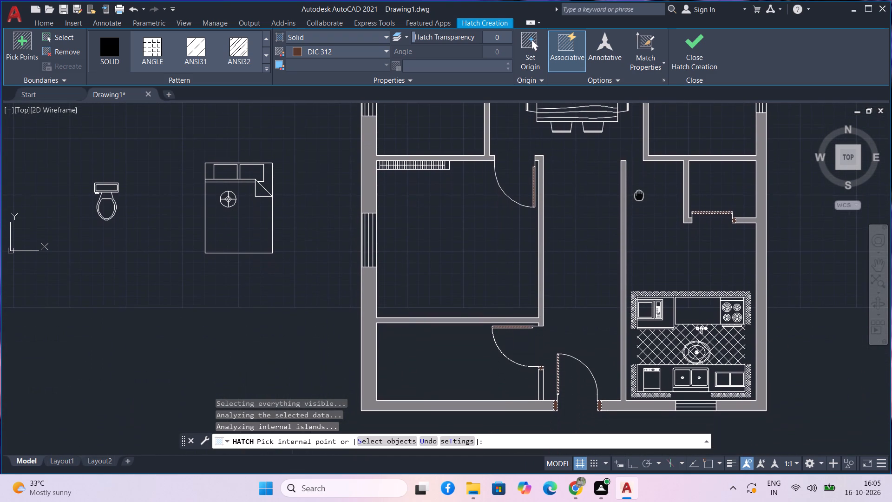
pyautogui.moveTo(639, 194); pyautogui.dragTo(647, 292, button='middle')
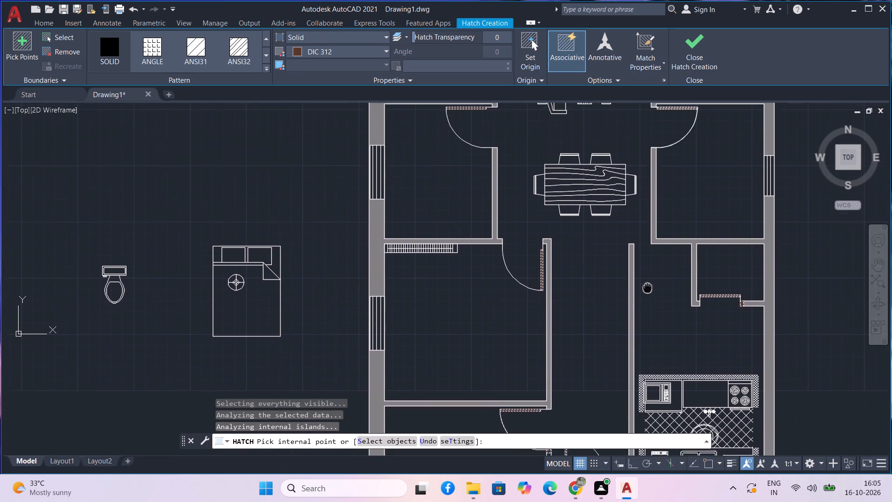
pyautogui.moveTo(647, 292); pyautogui.dragTo(650, 448, button='middle')
pyautogui.scroll(1, 566, 204)
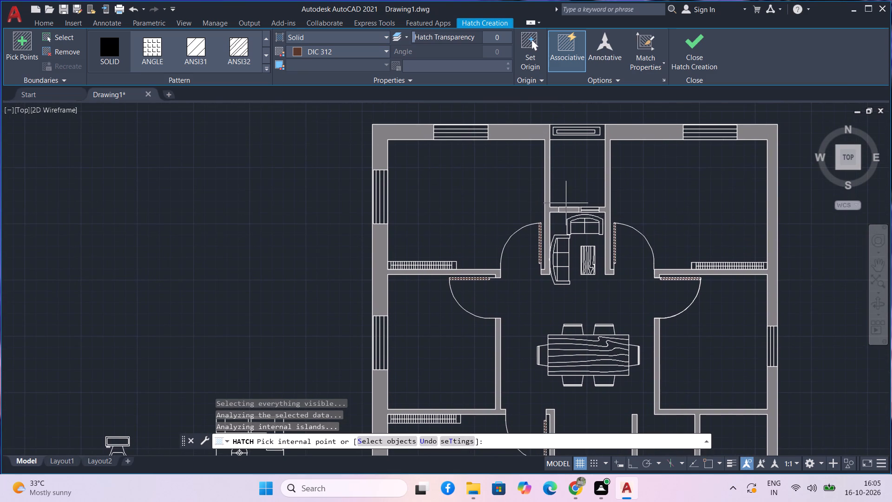
pyautogui.scroll(2, 567, 202)
pyautogui.scroll(1, 644, 225)
pyautogui.press('Escape')
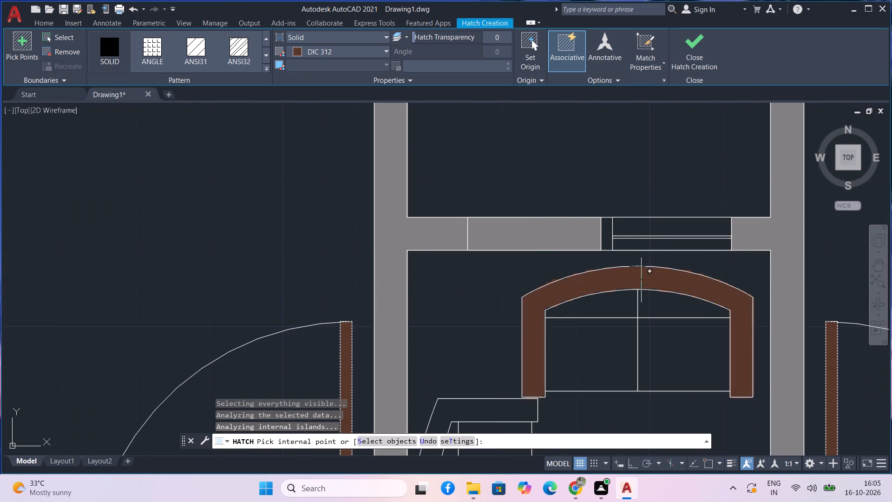
# Explode the rectangle in the partition wall above the sofas and erase its left edge line that divides the wall.
pyautogui.scroll(4, 467, 231)
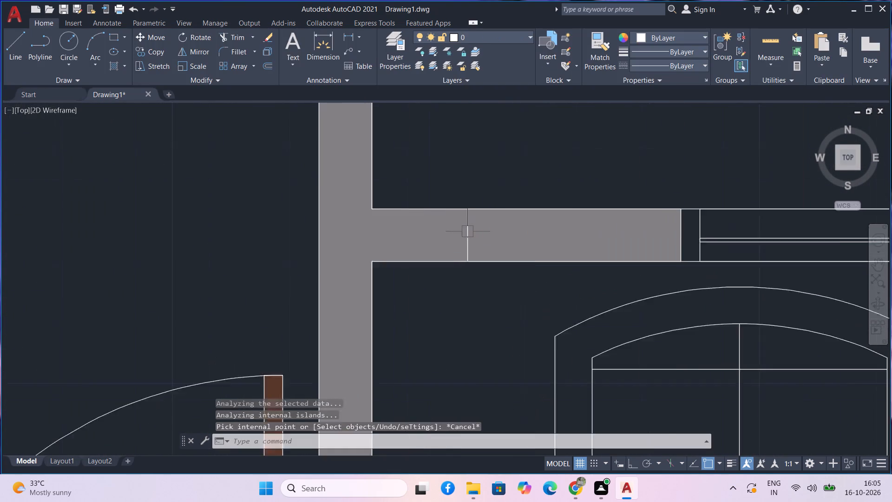
pyautogui.click(467, 234)
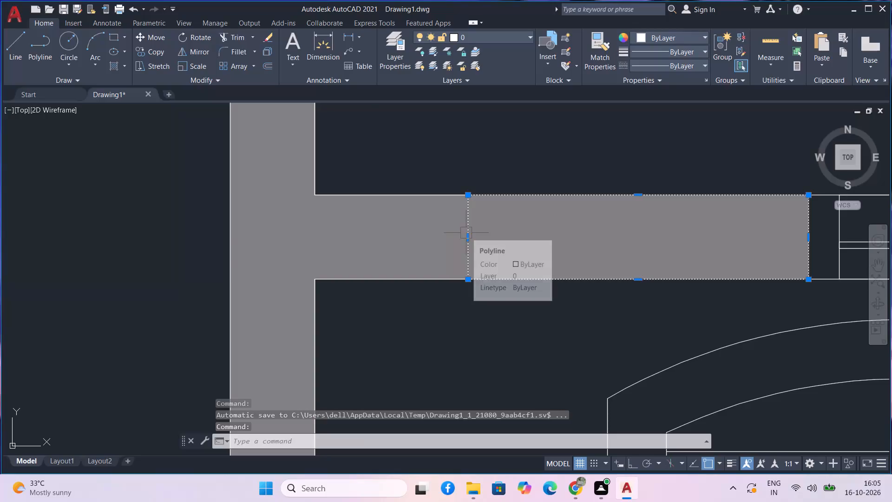
pyautogui.press('Escape')
pyautogui.scroll(-1, 484, 231)
pyautogui.scroll(2, 483, 231)
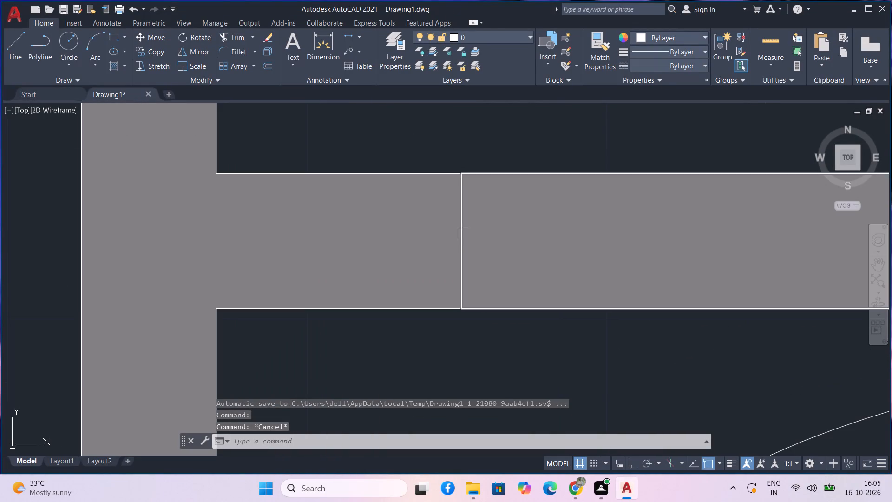
pyautogui.click(461, 236)
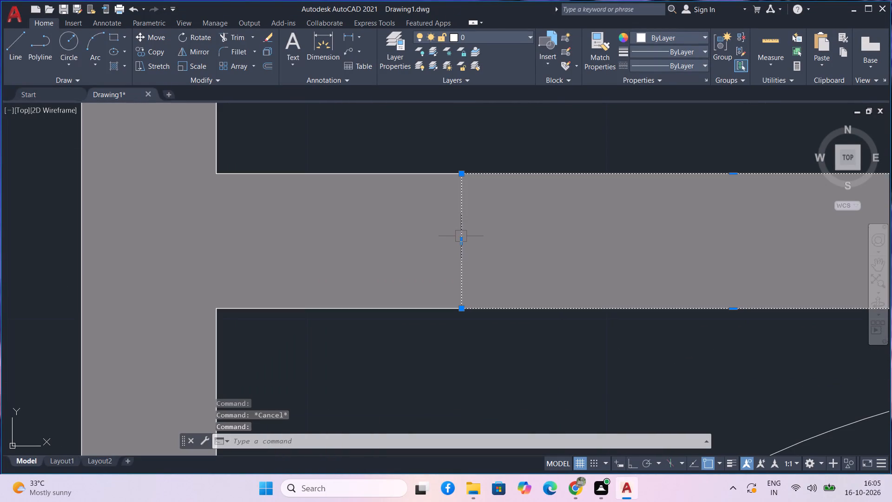
pyautogui.write('x')
pyautogui.press('space')
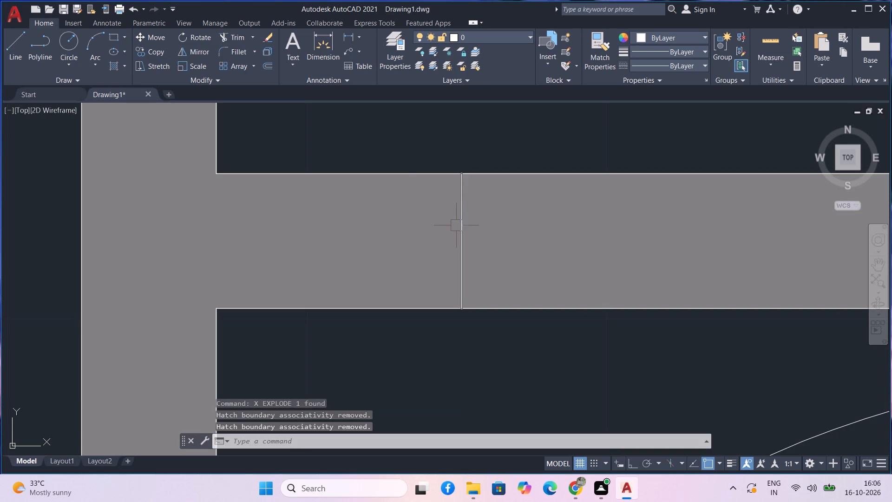
pyautogui.click(462, 226)
pyautogui.press('Delete')
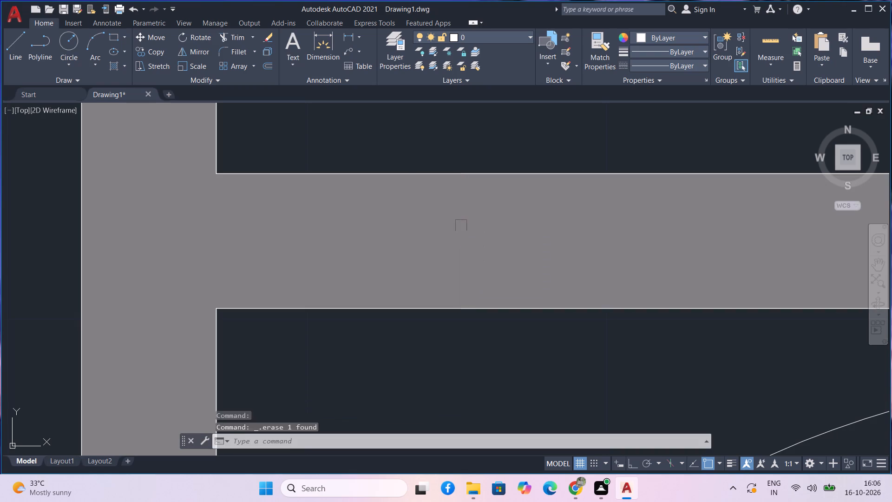
pyautogui.scroll(-1, 459, 225)
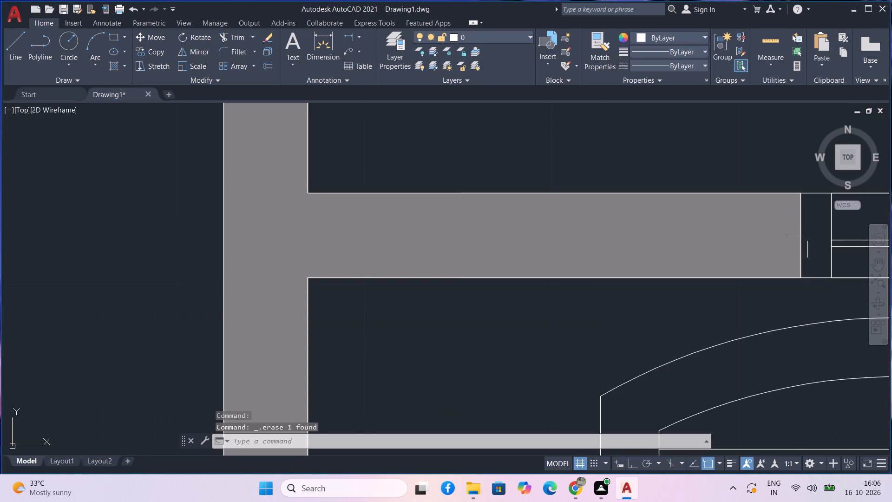
# Fill the three strips of the window in the partition wall above the sofas with the blue-to-yellow GR_LINEAR gradient hatch.
pyautogui.scroll(-2, 715, 239)
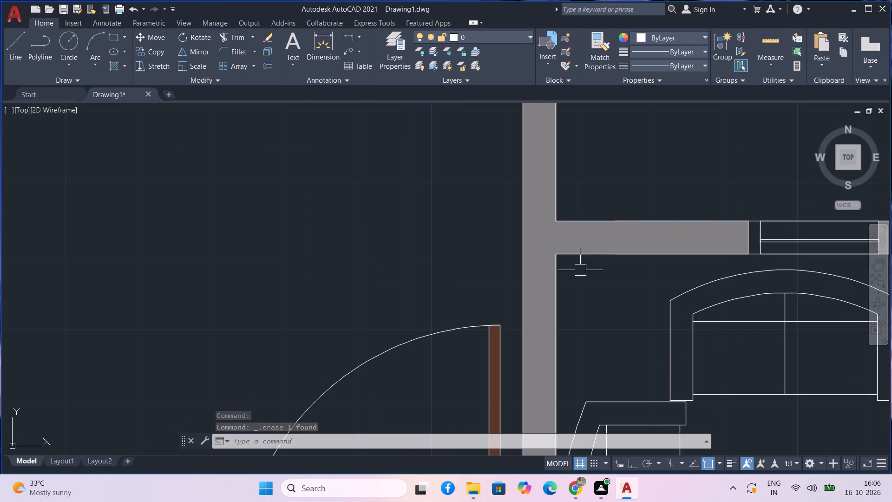
pyautogui.scroll(-2, 578, 281)
pyautogui.moveTo(617, 208); pyautogui.dragTo(546, 275, button='middle')
pyautogui.moveTo(545, 272); pyautogui.dragTo(546, 297, button='middle')
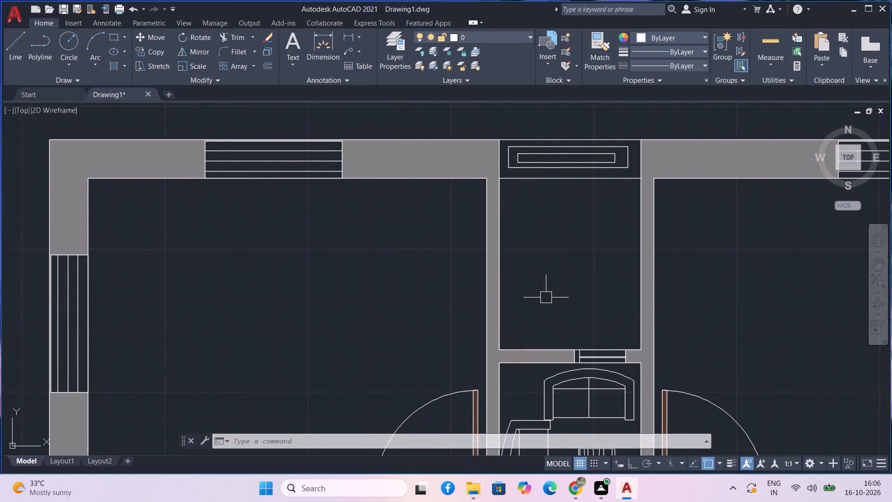
pyautogui.moveTo(553, 299); pyautogui.dragTo(503, 279, button='middle')
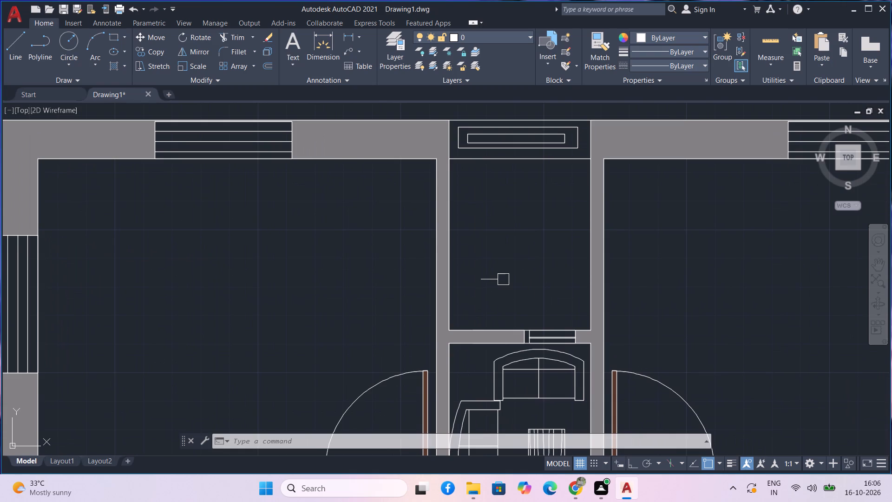
pyautogui.write('h')
pyautogui.press('space')
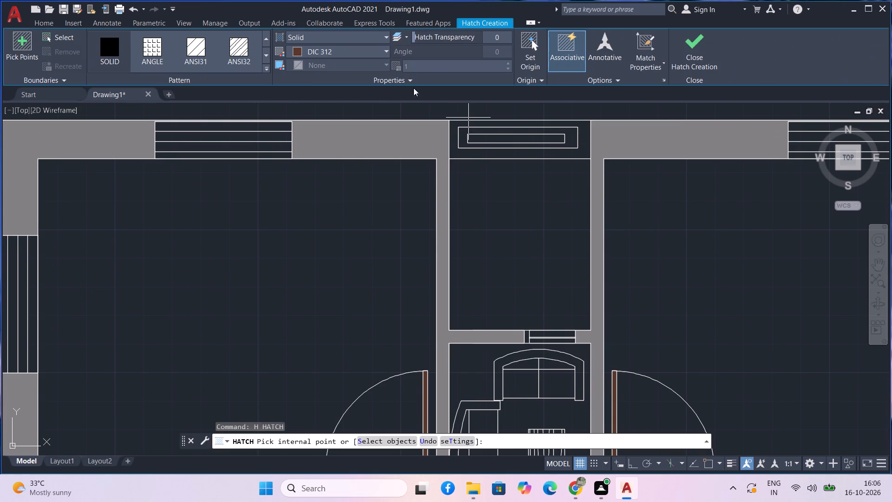
pyautogui.click(266, 66)
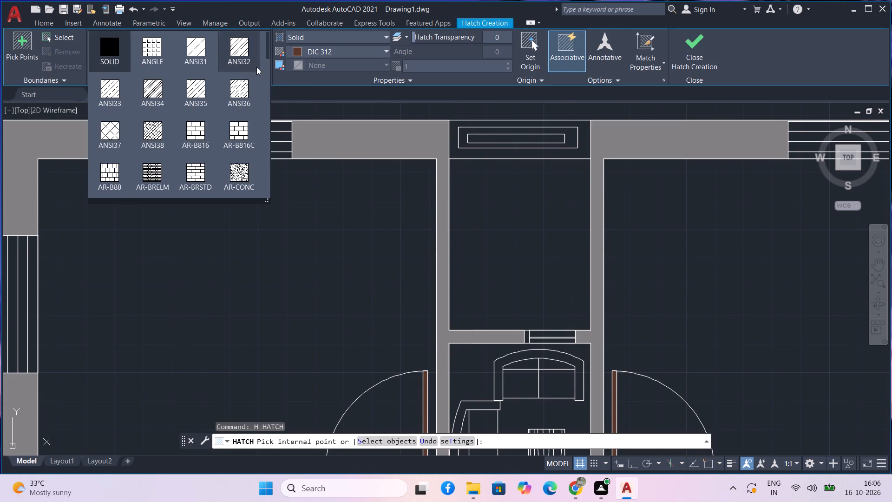
pyautogui.scroll(-7, 218, 102)
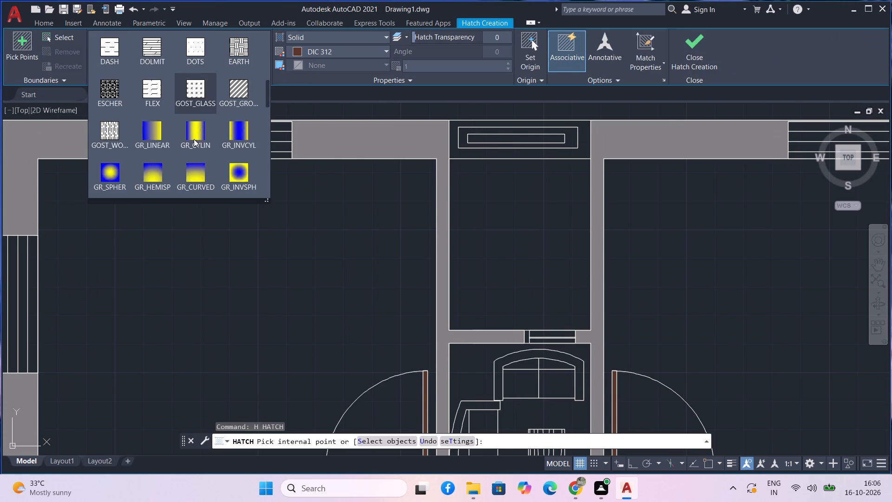
pyautogui.click(166, 139)
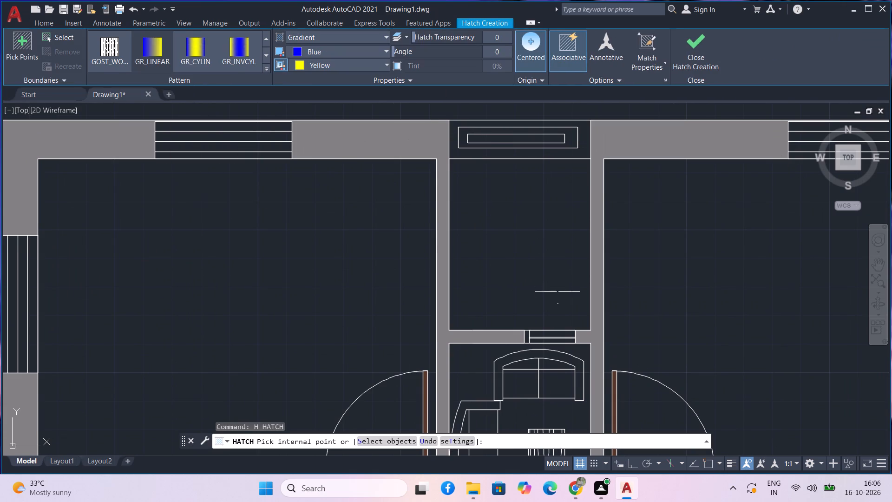
pyautogui.moveTo(552, 332); pyautogui.dragTo(537, 258, button='middle')
pyautogui.scroll(3, 532, 258)
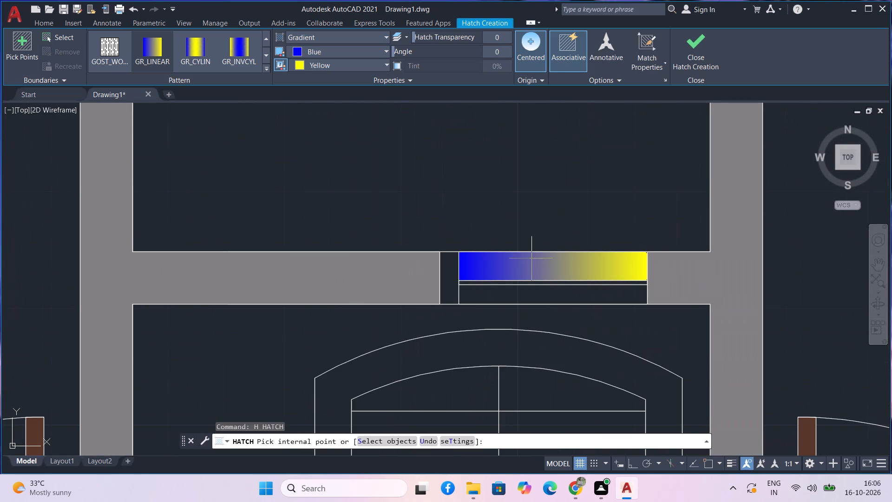
pyautogui.click(531, 265)
pyautogui.scroll(3, 532, 285)
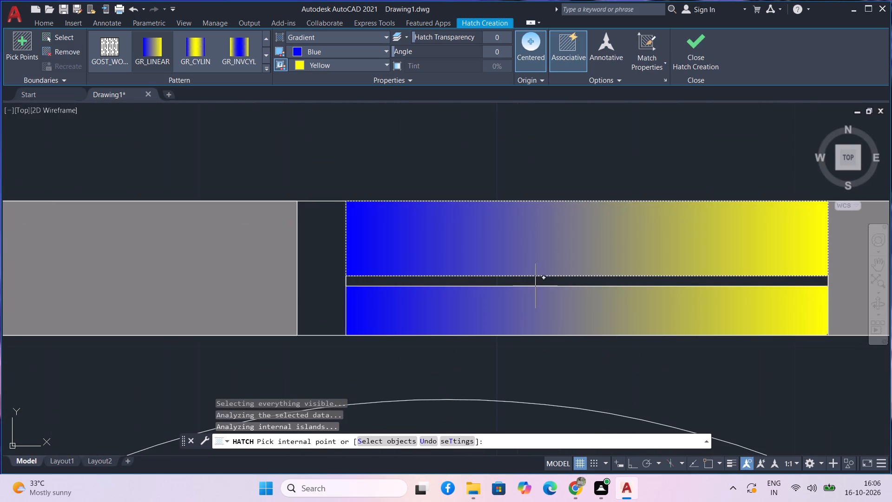
pyautogui.click(535, 284)
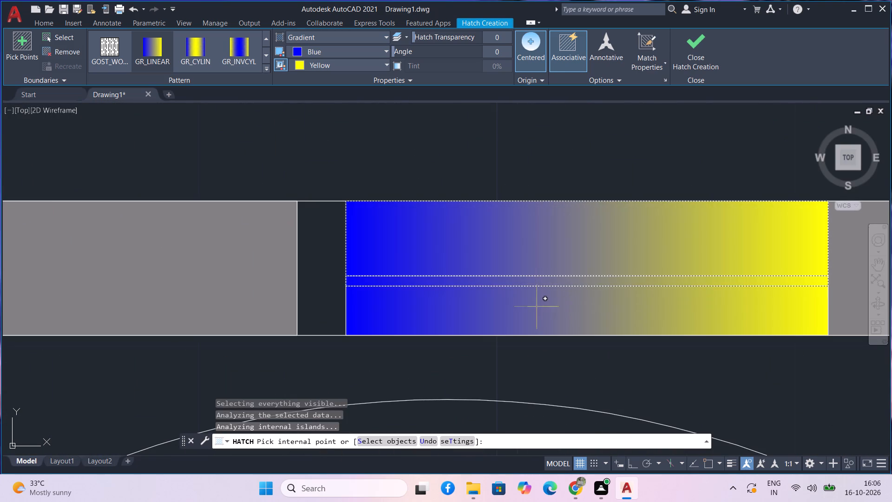
pyautogui.click(537, 307)
pyautogui.scroll(-3, 539, 292)
pyautogui.press('space')
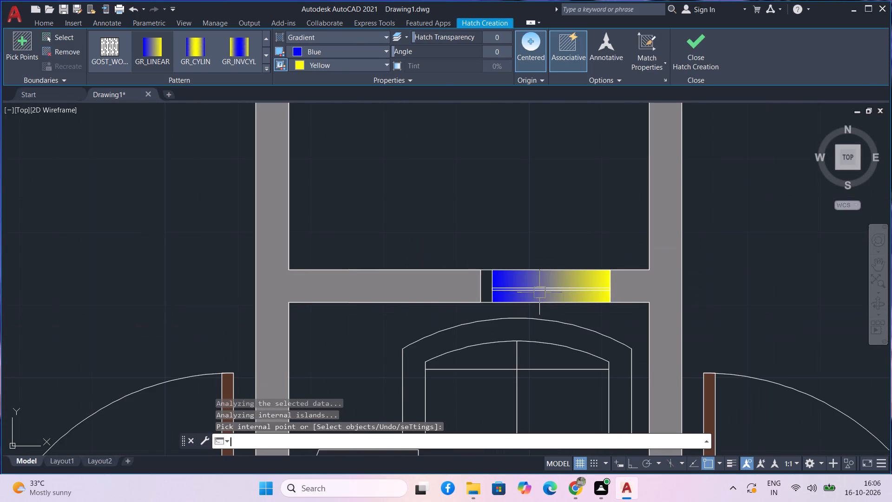
# Examine the gradient-filled window and the wall and door fills across the plan down to the entrance.
pyautogui.scroll(-2, 539, 292)
pyautogui.scroll(-2, 637, 278)
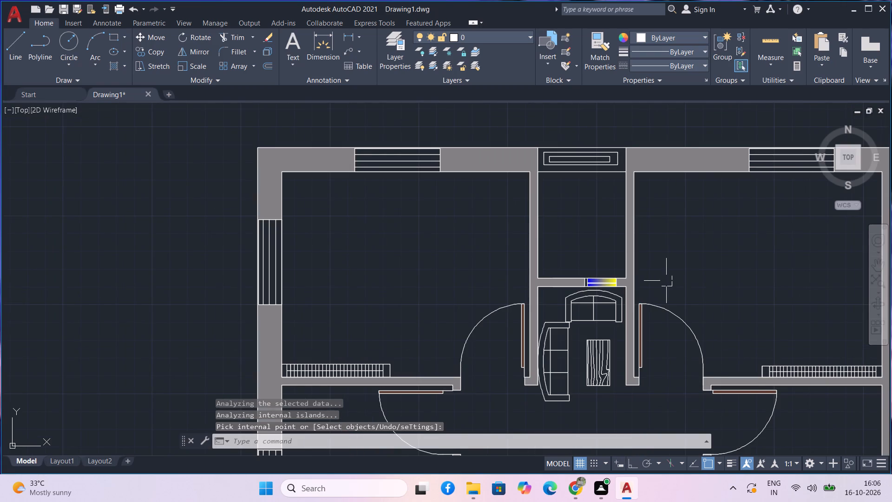
pyautogui.moveTo(666, 281); pyautogui.dragTo(474, 231, button='middle')
pyautogui.scroll(2, 387, 226)
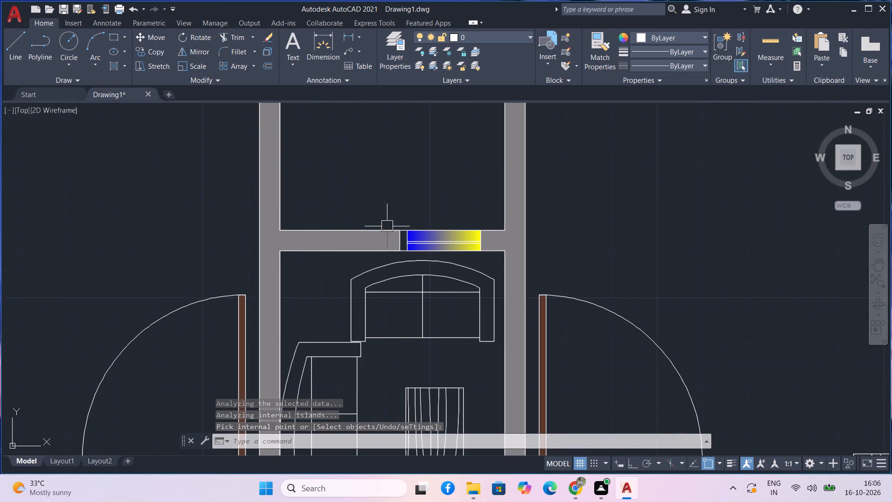
pyautogui.scroll(3, 403, 240)
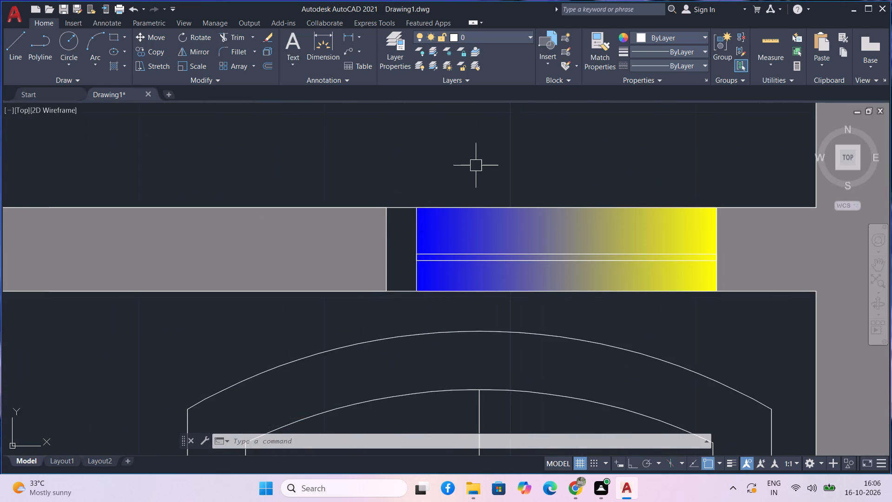
pyautogui.scroll(-6, 451, 156)
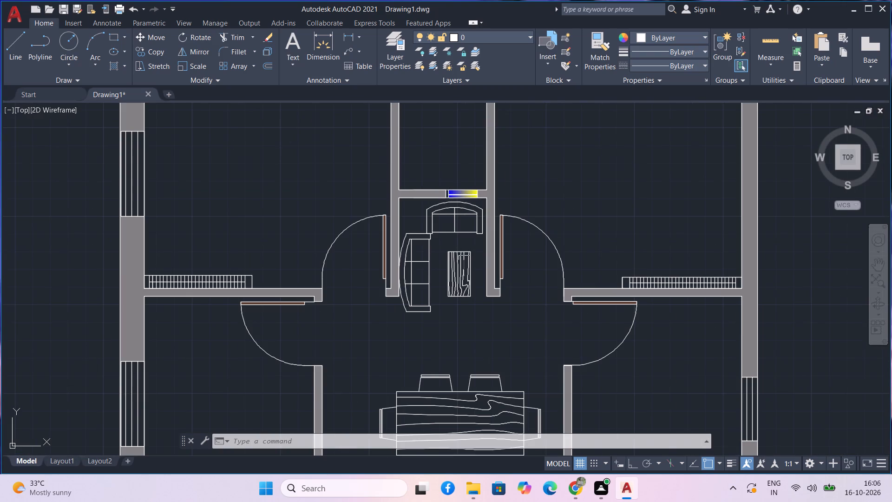
pyautogui.moveTo(480, 329); pyautogui.dragTo(453, 239, button='middle')
pyautogui.moveTo(459, 253); pyautogui.dragTo(465, 198, button='middle')
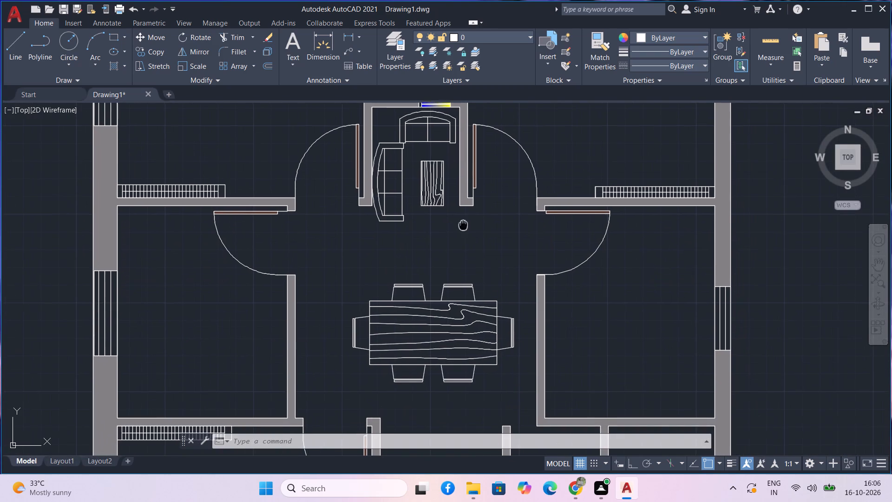
pyautogui.moveTo(465, 198); pyautogui.dragTo(466, 184, button='middle')
pyautogui.moveTo(450, 363); pyautogui.dragTo(513, 386, button='middle')
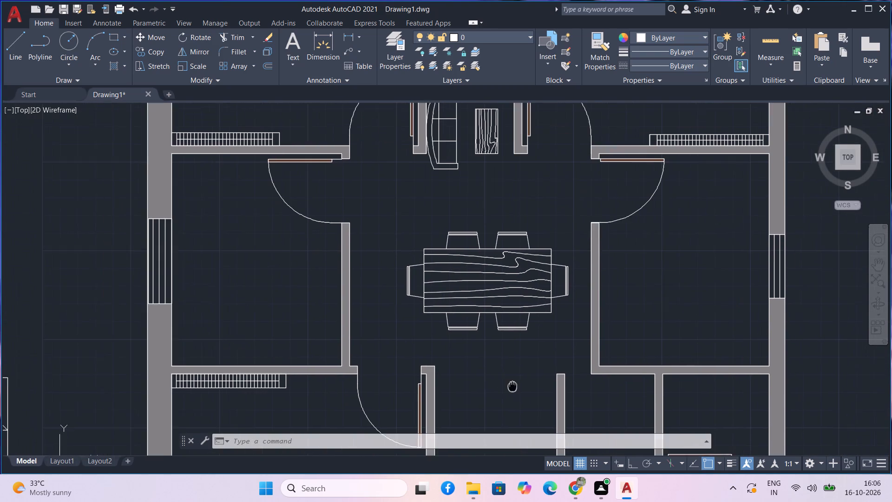
pyautogui.moveTo(513, 386); pyautogui.dragTo(513, 386, button='middle')
pyautogui.moveTo(513, 386); pyautogui.dragTo(444, 218, button='middle')
pyautogui.scroll(-1, 445, 242)
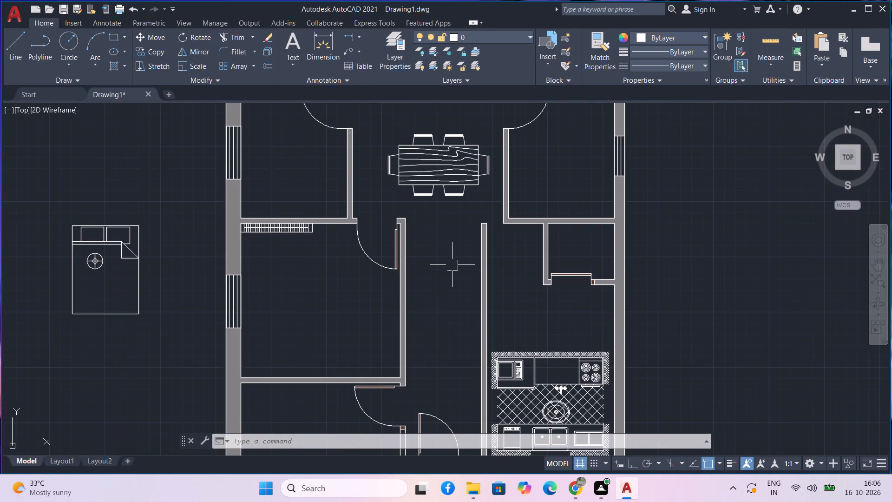
pyautogui.moveTo(452, 264); pyautogui.dragTo(436, 197, button='middle')
pyautogui.moveTo(433, 236); pyautogui.dragTo(431, 211, button='middle')
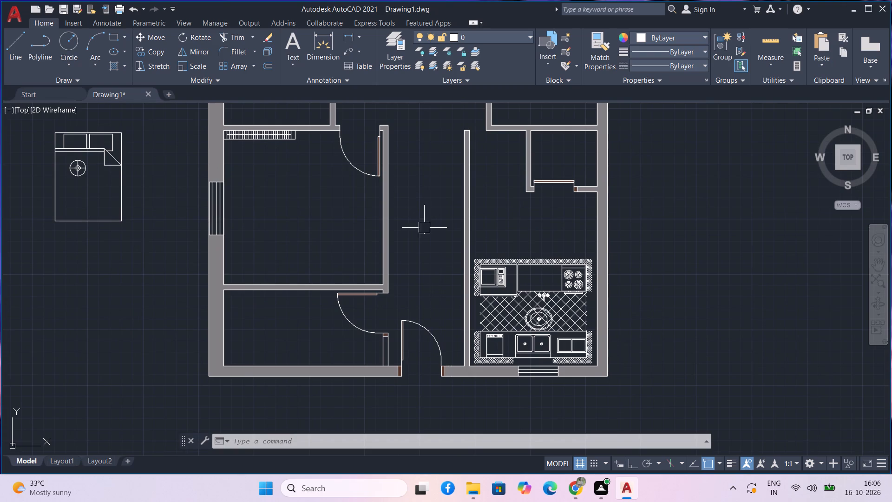
# Fill the unhatched short wall below the door frame beside the entrance with a solid hatch in colour 8.
pyautogui.scroll(3, 400, 343)
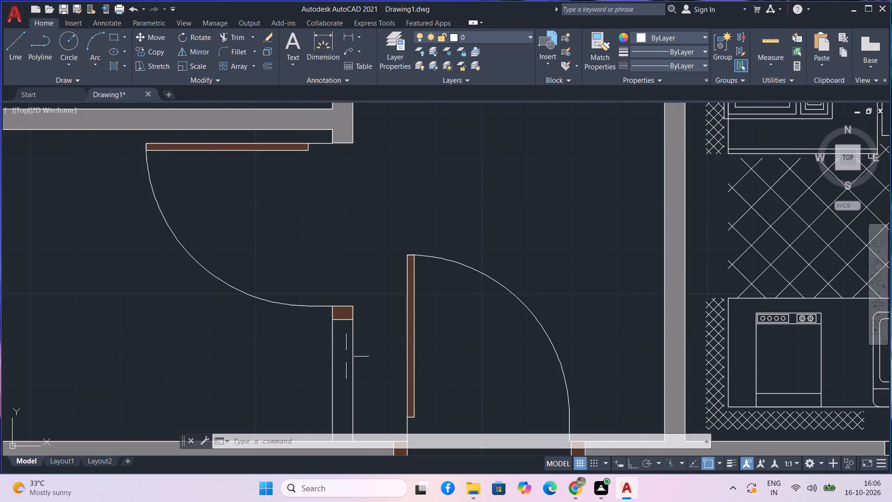
pyautogui.scroll(-1, 368, 330)
pyautogui.moveTo(368, 336); pyautogui.dragTo(368, 273, button='middle')
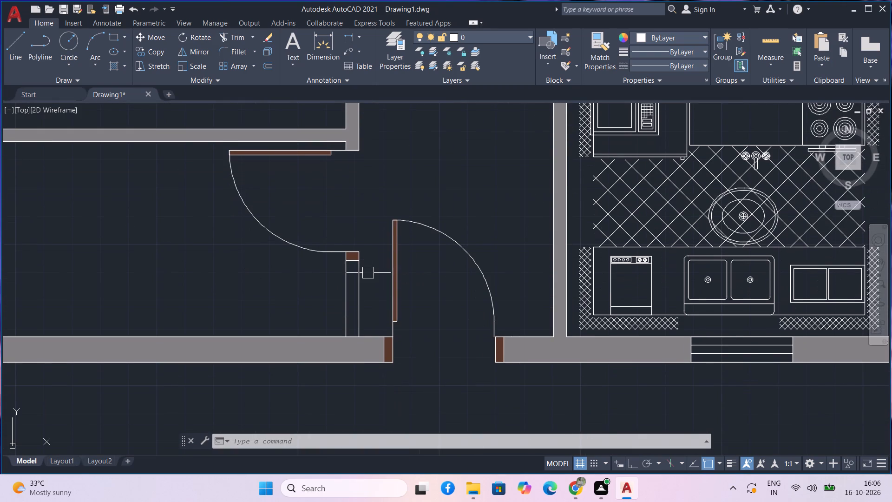
pyautogui.write('h')
pyautogui.press('space')
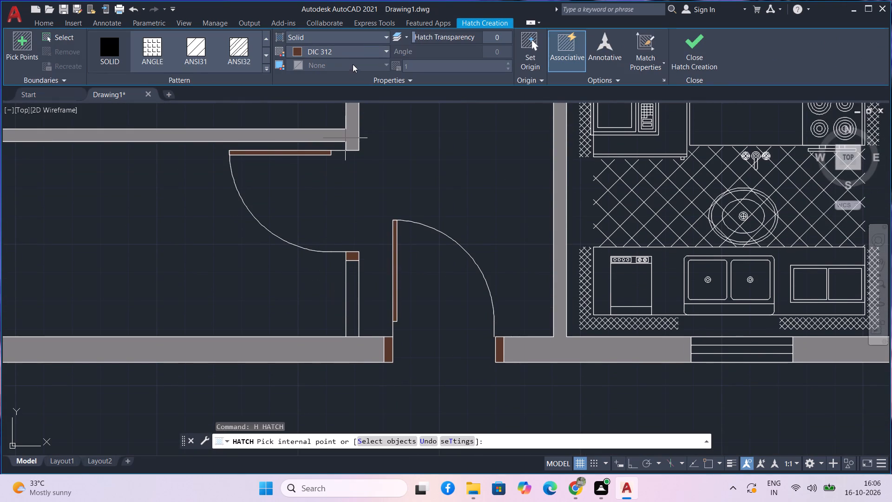
pyautogui.click(361, 50)
pyautogui.click(373, 184)
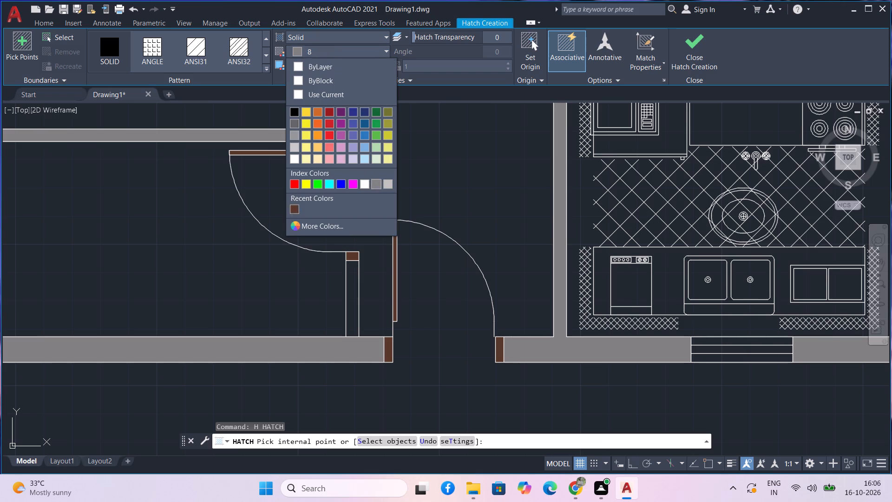
pyautogui.click(352, 318)
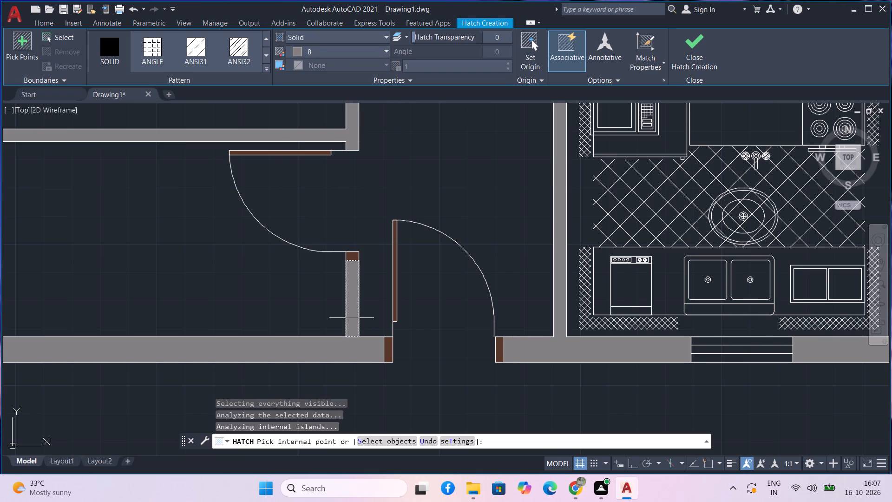
pyautogui.press('space')
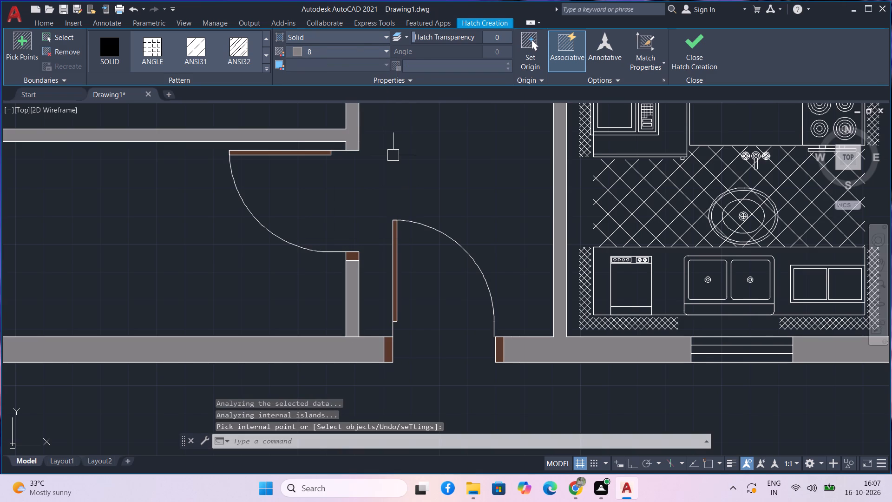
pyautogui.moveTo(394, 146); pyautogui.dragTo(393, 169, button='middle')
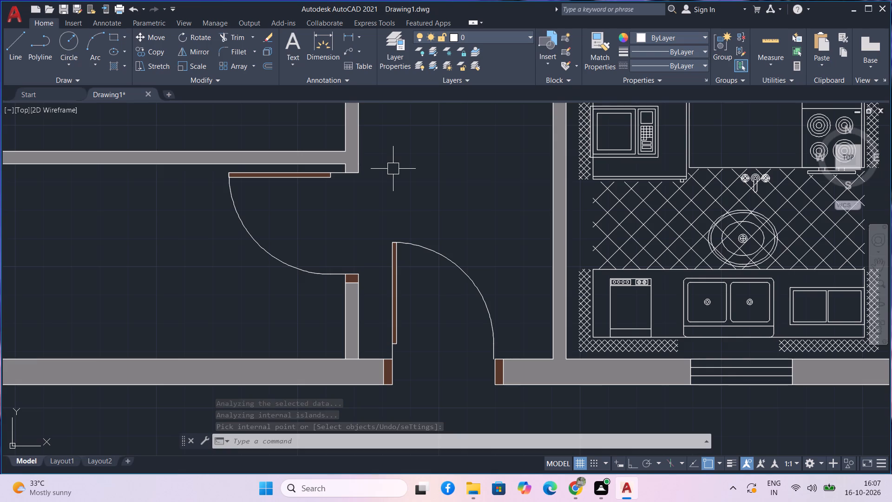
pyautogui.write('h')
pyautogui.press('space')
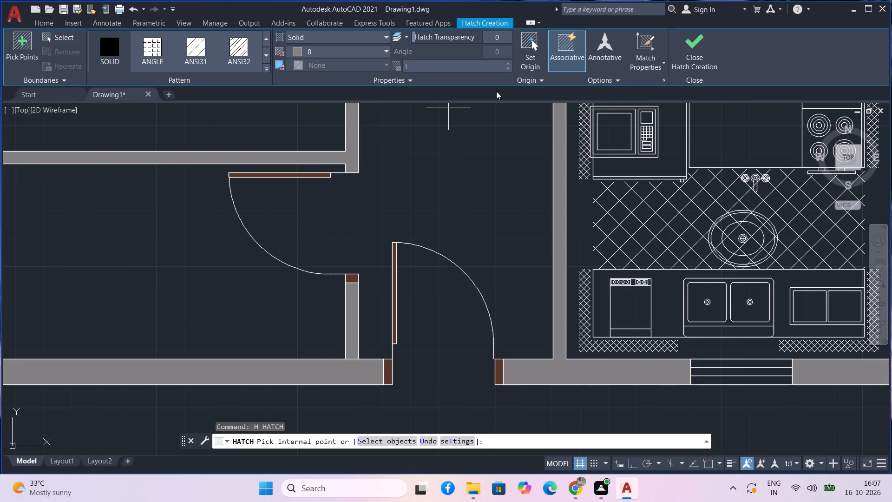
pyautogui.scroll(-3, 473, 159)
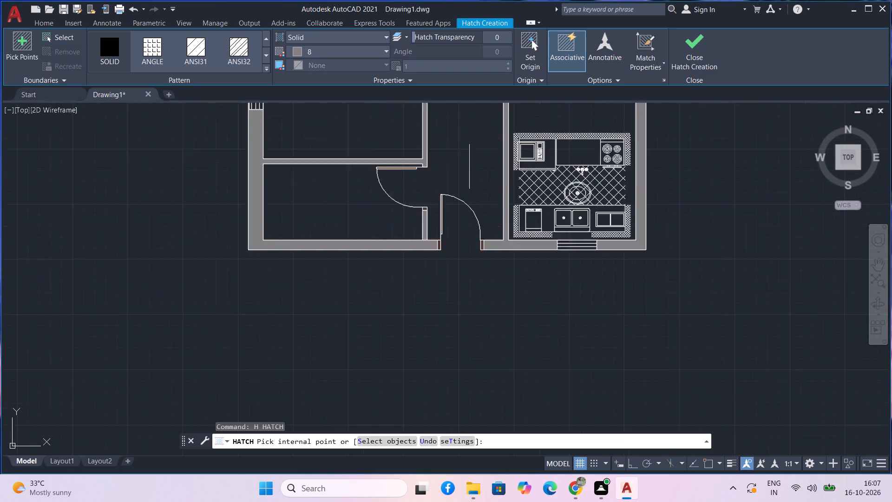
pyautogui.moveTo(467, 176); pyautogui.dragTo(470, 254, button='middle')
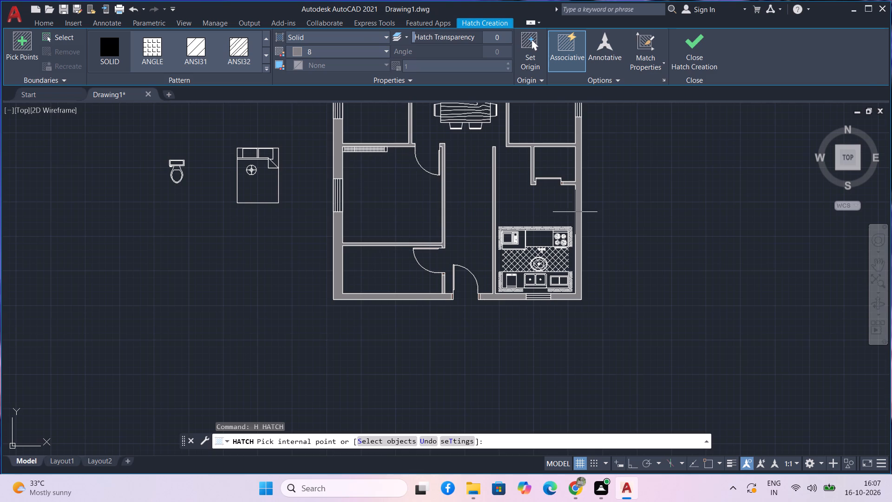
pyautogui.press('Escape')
# Browse the blocks of House Designer.dwg in DesignCenter.
pyautogui.moveTo(627, 209); pyautogui.dragTo(603, 338, button='middle')
pyautogui.scroll(-1, 605, 257)
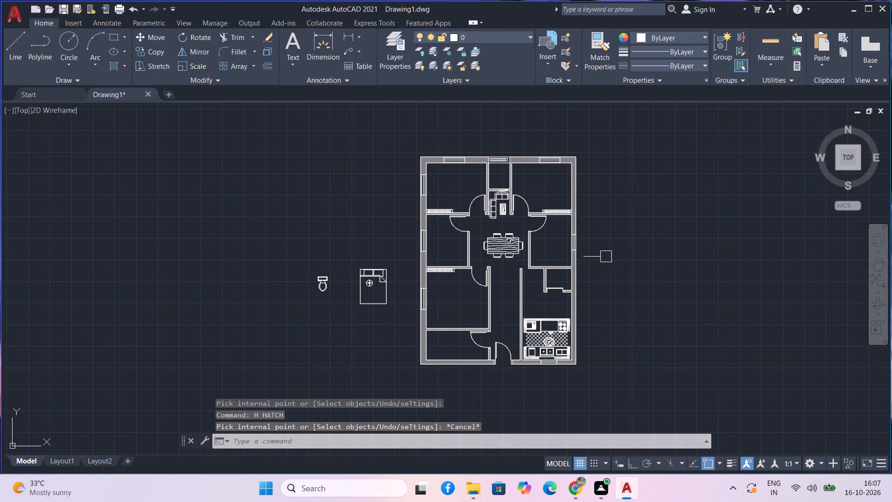
pyautogui.hotkey('ctrl', '2')
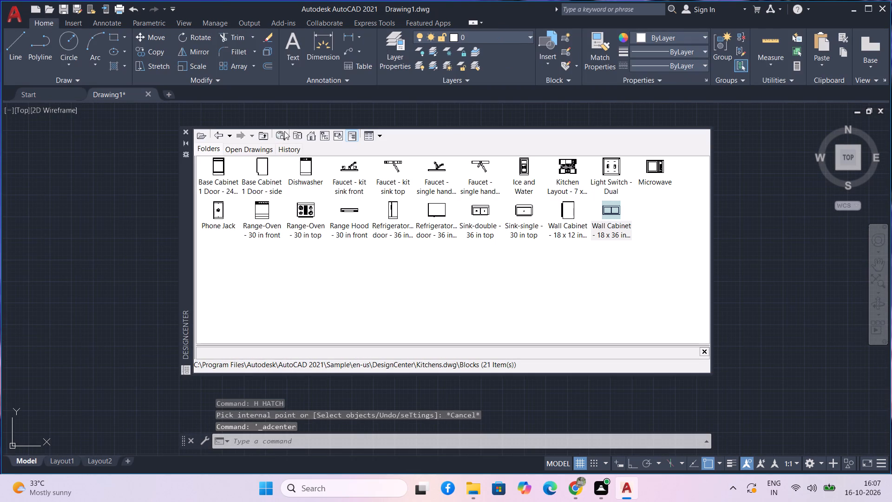
pyautogui.click(313, 137)
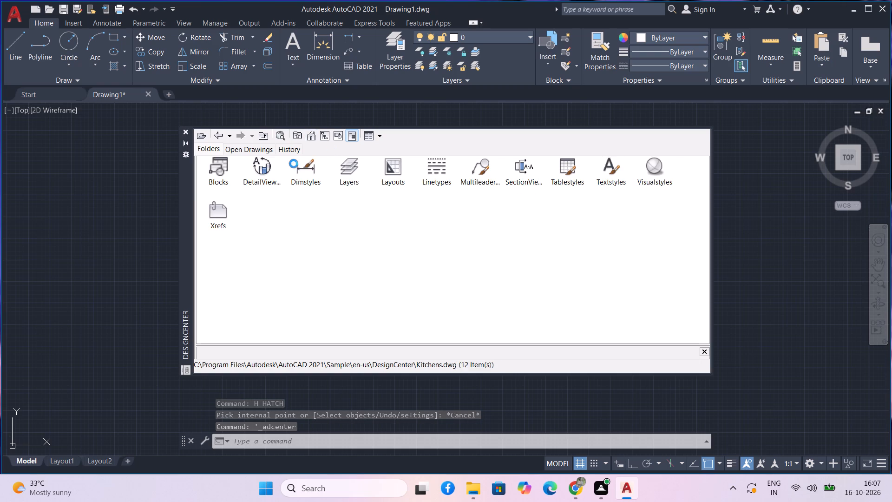
pyautogui.doubleClick(311, 170)
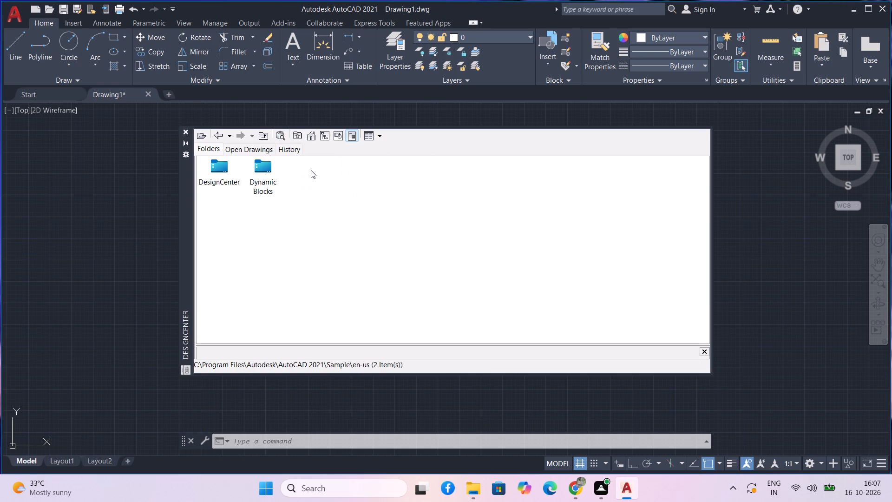
pyautogui.doubleClick(226, 172)
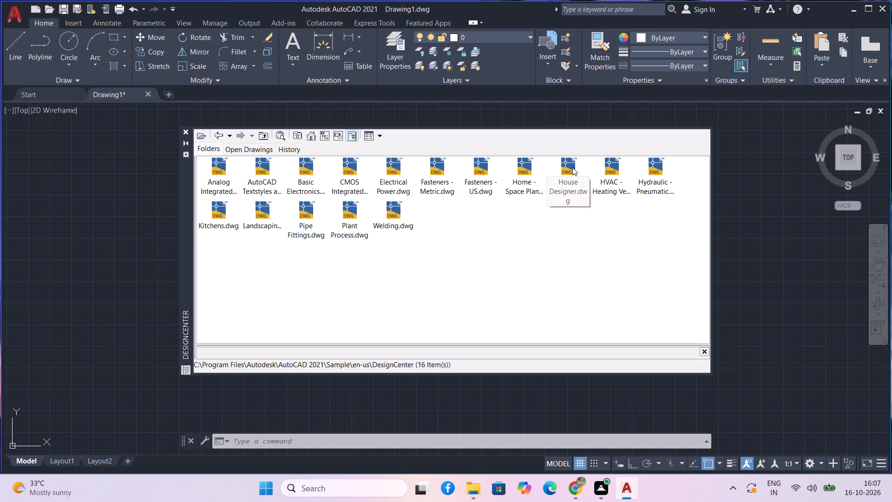
pyautogui.doubleClick(572, 167)
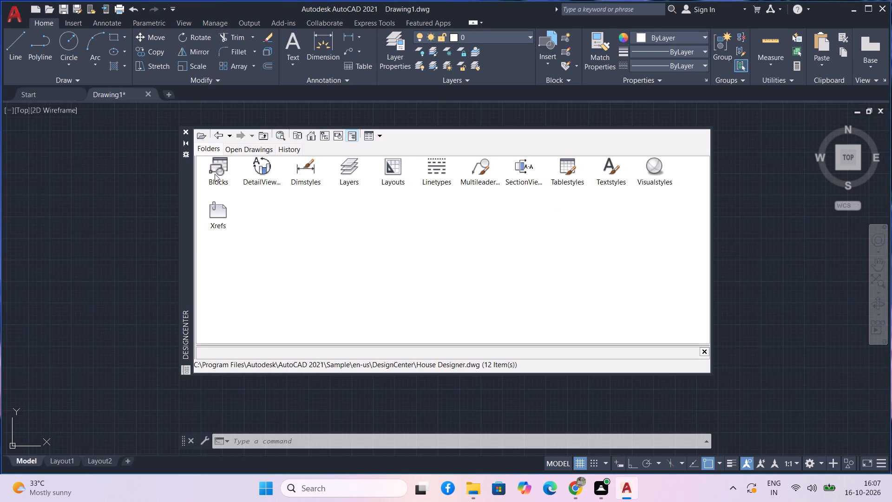
pyautogui.doubleClick(215, 171)
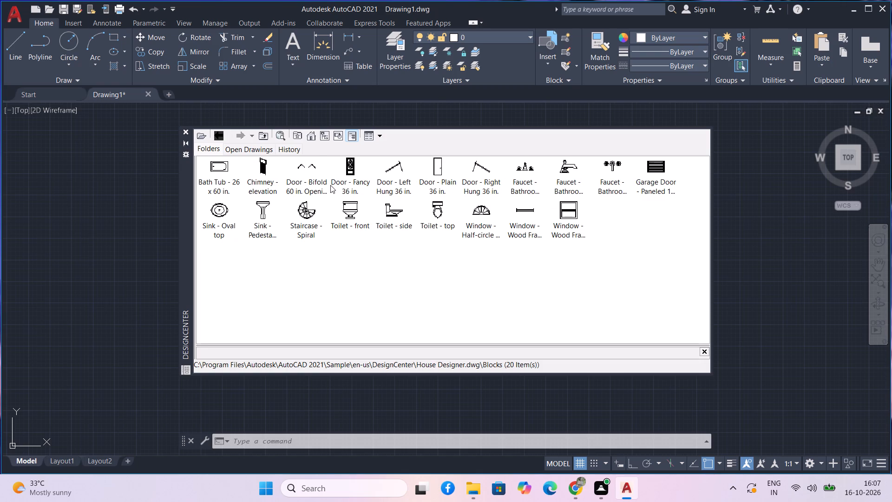
# Insert the Chair - Rocking block from Home - Space Planner.dwg in the empty area beyond the toilet, and close DesignCenter.
pyautogui.click(310, 139)
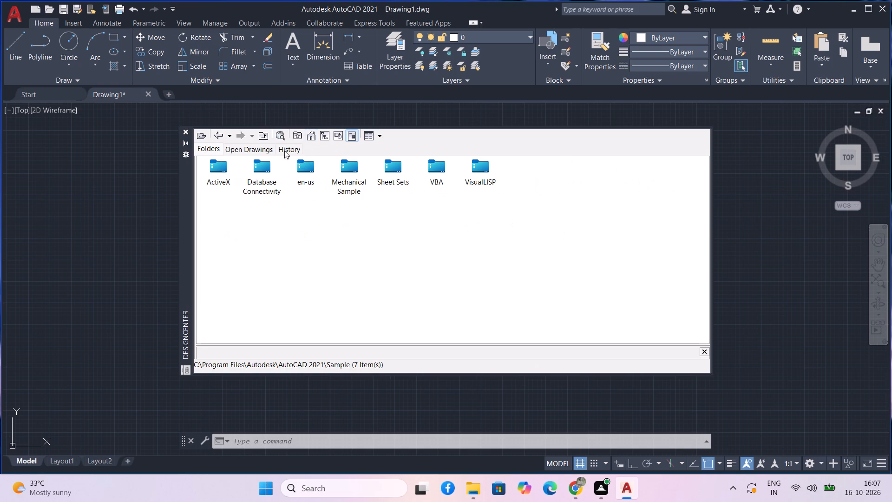
pyautogui.doubleClick(305, 168)
pyautogui.click(303, 172)
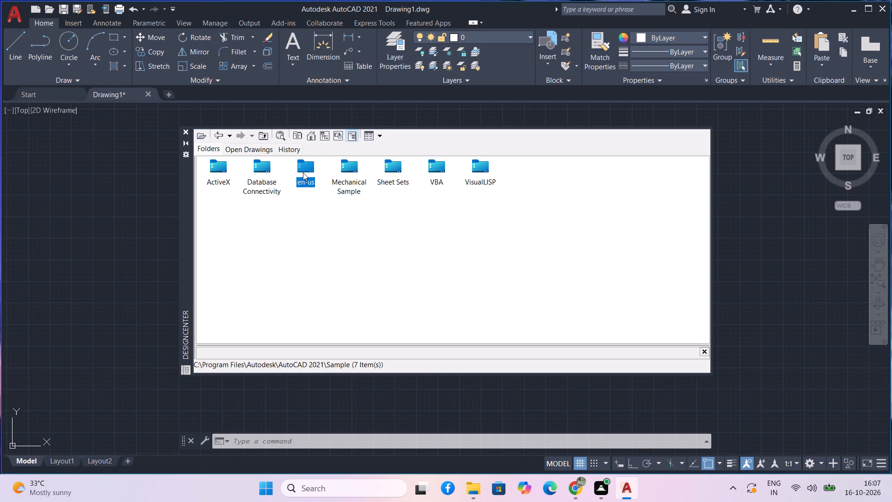
pyautogui.click(303, 172)
pyautogui.doubleClick(304, 168)
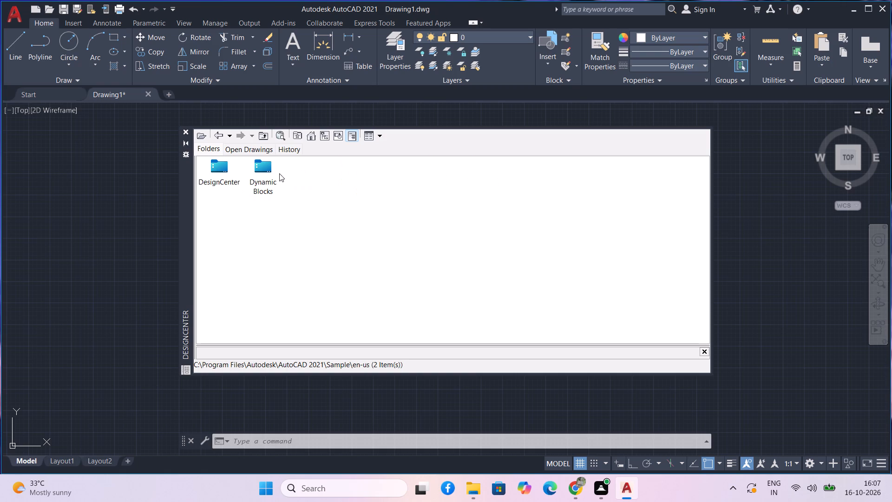
pyautogui.doubleClick(218, 168)
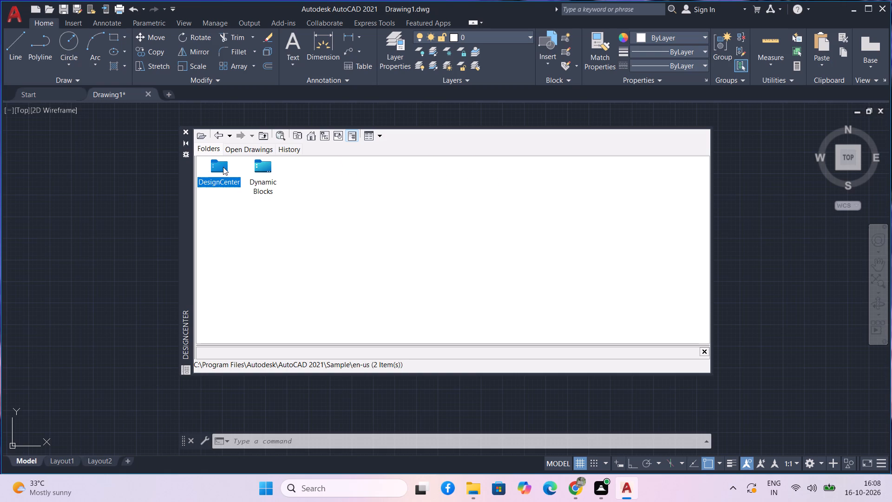
pyautogui.doubleClick(223, 167)
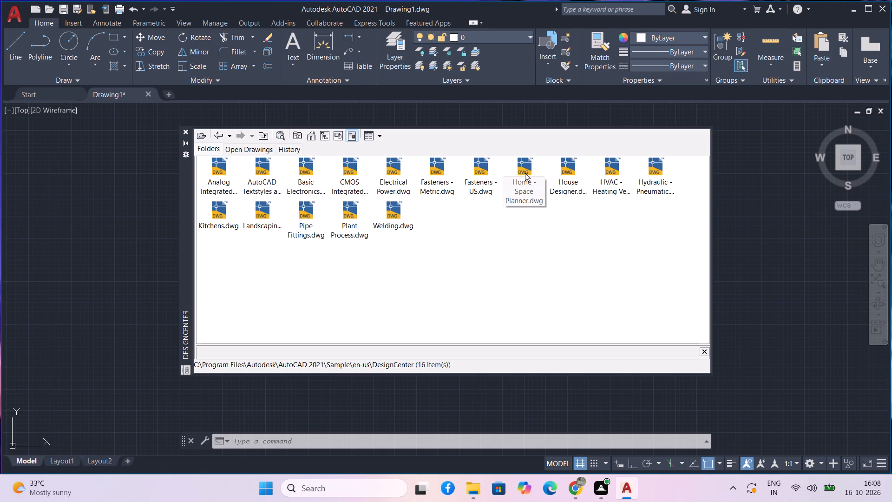
pyautogui.doubleClick(525, 172)
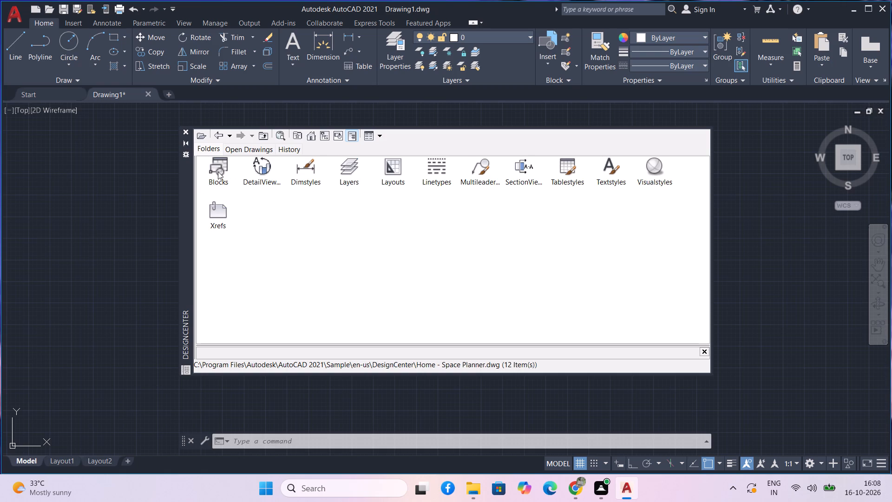
pyautogui.doubleClick(217, 172)
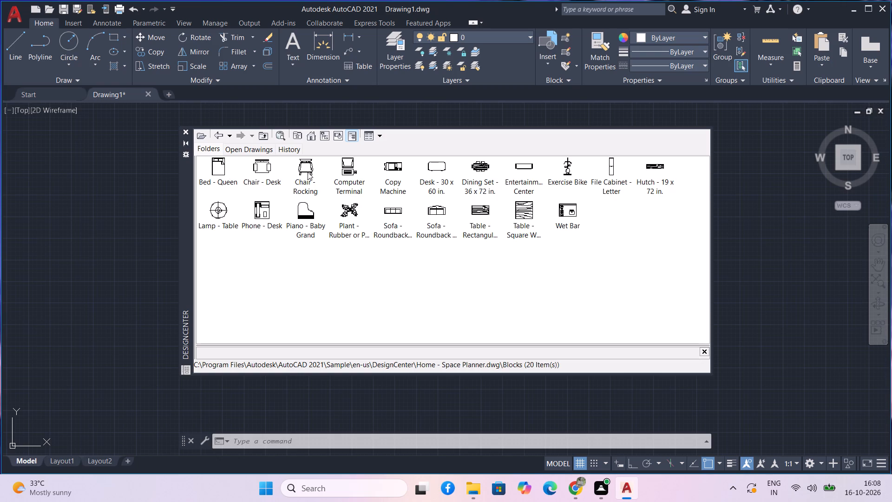
pyautogui.moveTo(308, 171); pyautogui.dragTo(113, 257)
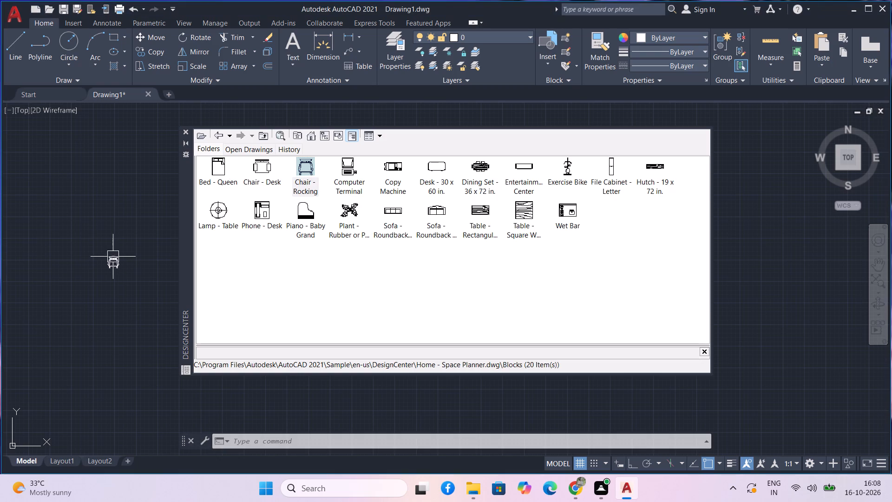
pyautogui.click(184, 132)
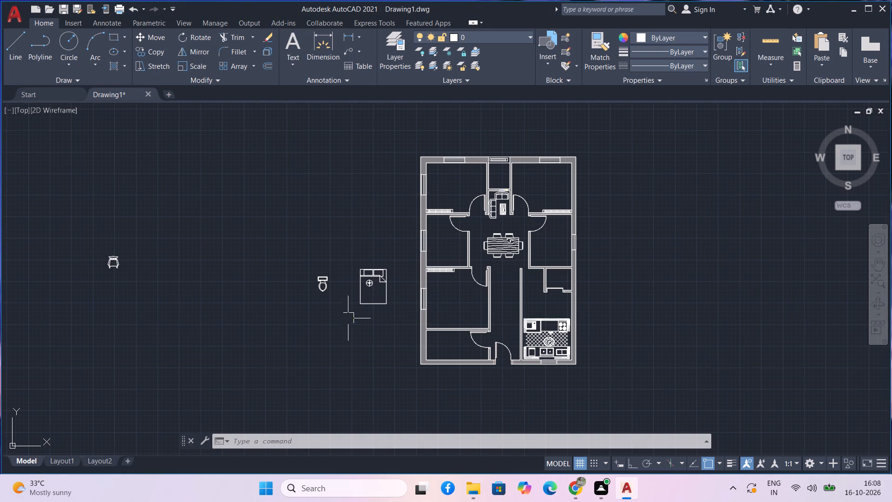
# Scale the bed outside the plan down to about two-thirds of its size, using its lower-right corner as base point.
pyautogui.moveTo(348, 318); pyautogui.dragTo(311, 324, button='middle')
pyautogui.scroll(2, 342, 303)
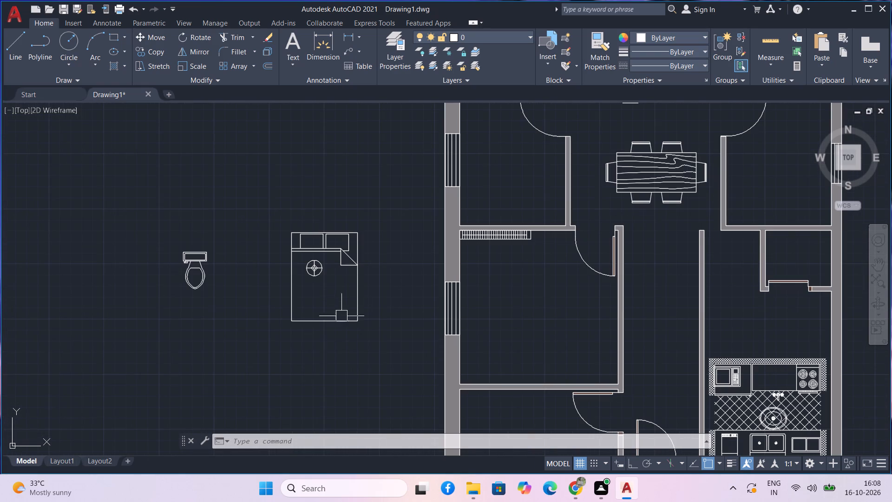
pyautogui.moveTo(350, 341); pyautogui.dragTo(344, 313)
pyautogui.click(341, 304)
pyautogui.write('sc')
pyautogui.press('space')
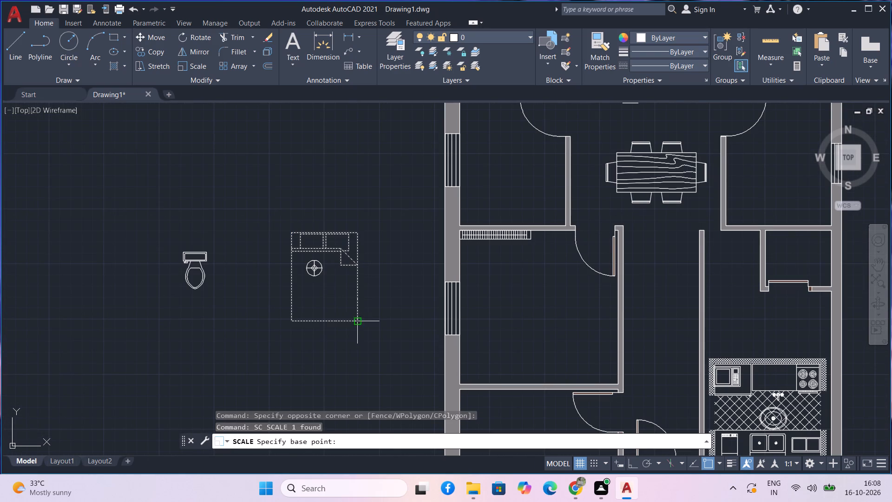
pyautogui.click(359, 323)
pyautogui.click(336, 302)
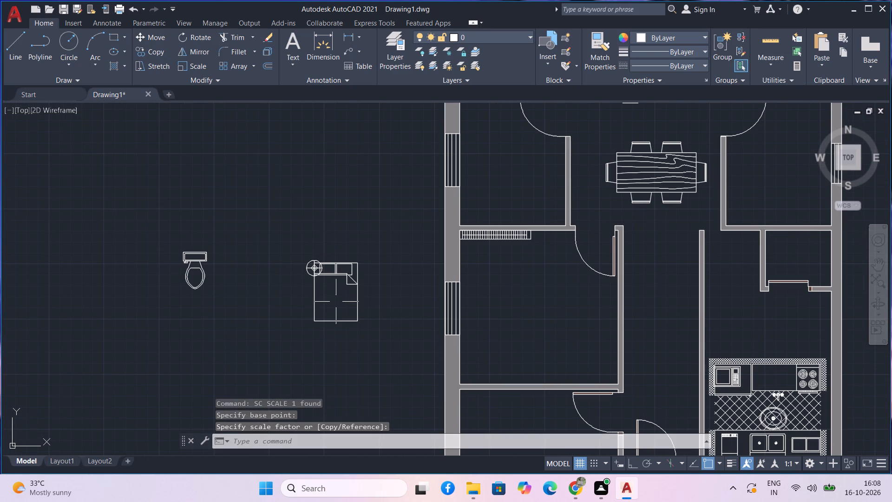
# Move the table lamp off the bed's upper-left corner into the free space between the bed and the toilet.
pyautogui.scroll(4, 324, 269)
pyautogui.click(276, 266)
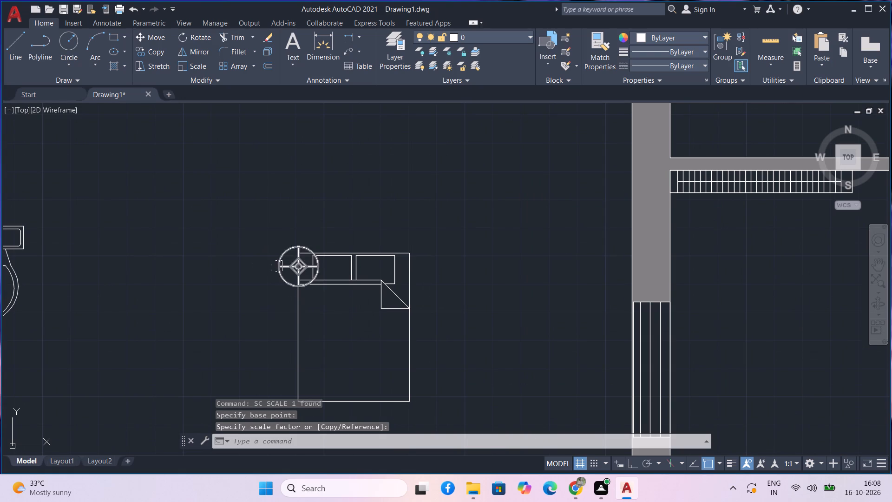
pyautogui.write('m')
pyautogui.press('space')
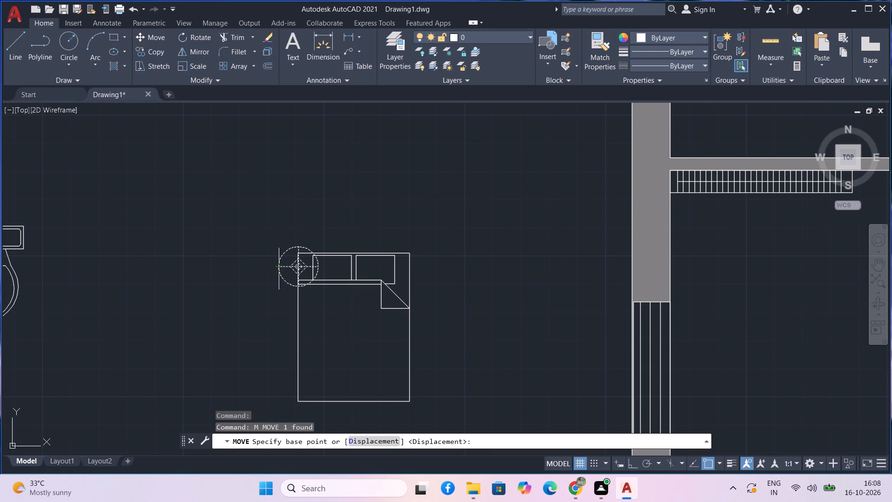
pyautogui.click(279, 270)
pyautogui.click(228, 275)
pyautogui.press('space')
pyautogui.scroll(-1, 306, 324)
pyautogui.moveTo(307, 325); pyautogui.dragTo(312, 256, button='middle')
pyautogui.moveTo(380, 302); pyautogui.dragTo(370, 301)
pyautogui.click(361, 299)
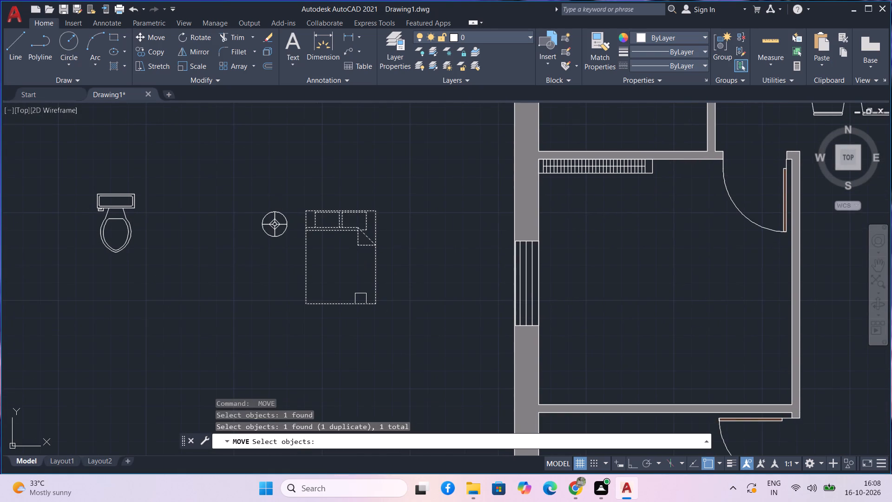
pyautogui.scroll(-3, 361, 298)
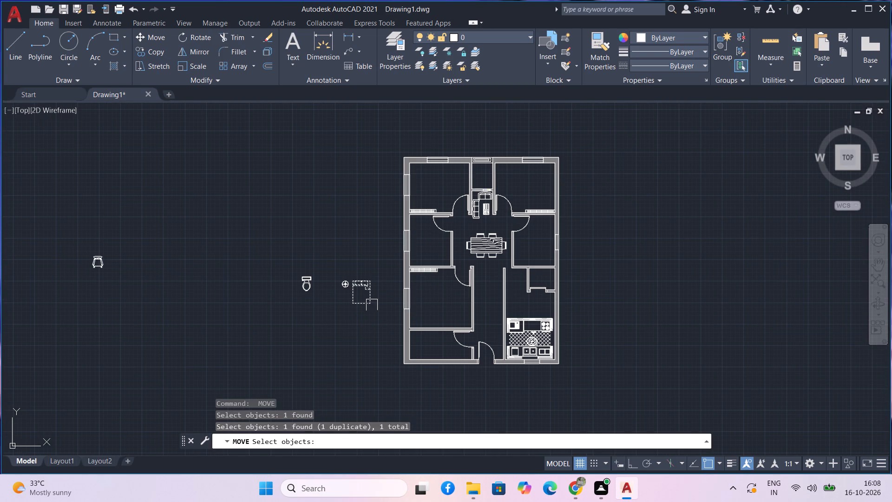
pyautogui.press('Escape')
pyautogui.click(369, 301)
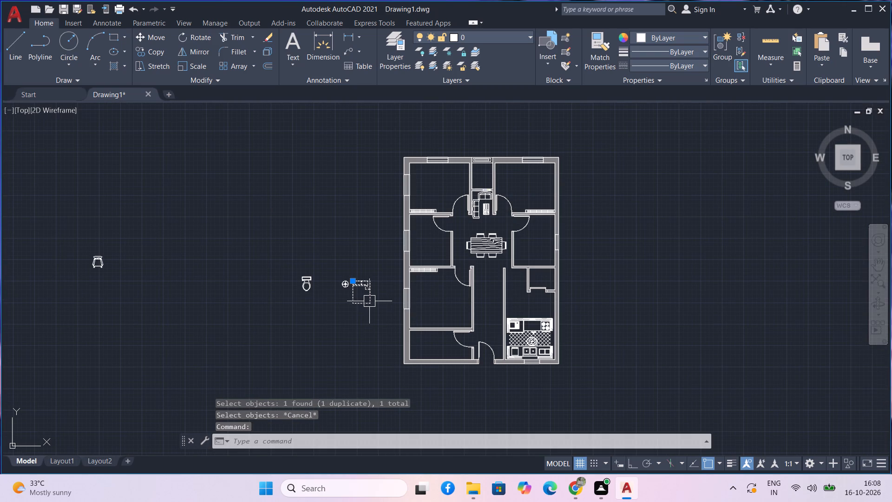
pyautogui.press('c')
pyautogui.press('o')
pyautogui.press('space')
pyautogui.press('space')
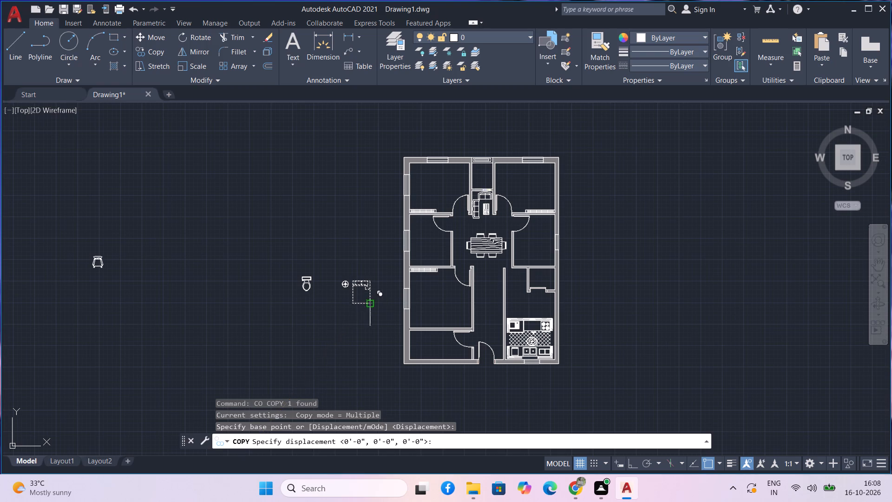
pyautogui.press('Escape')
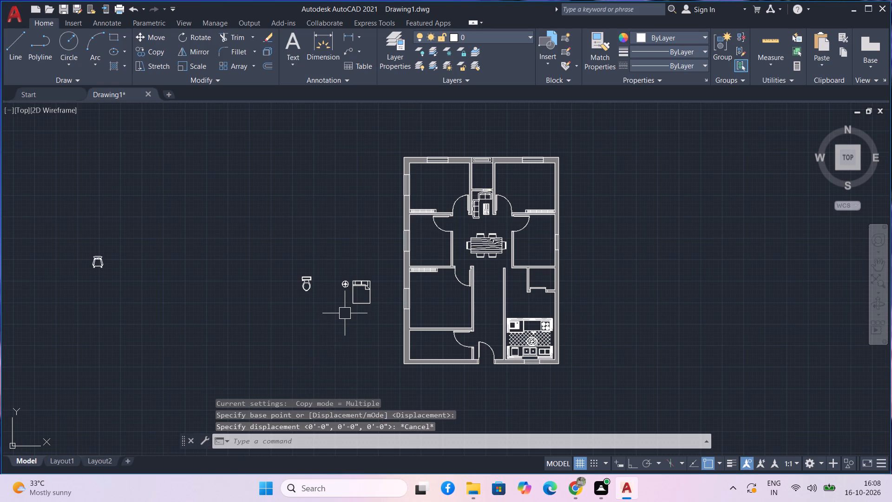
# Copy the reduced bed from its lower-right corner to the empty area below the toilet.
pyautogui.write('co')
pyautogui.press('space')
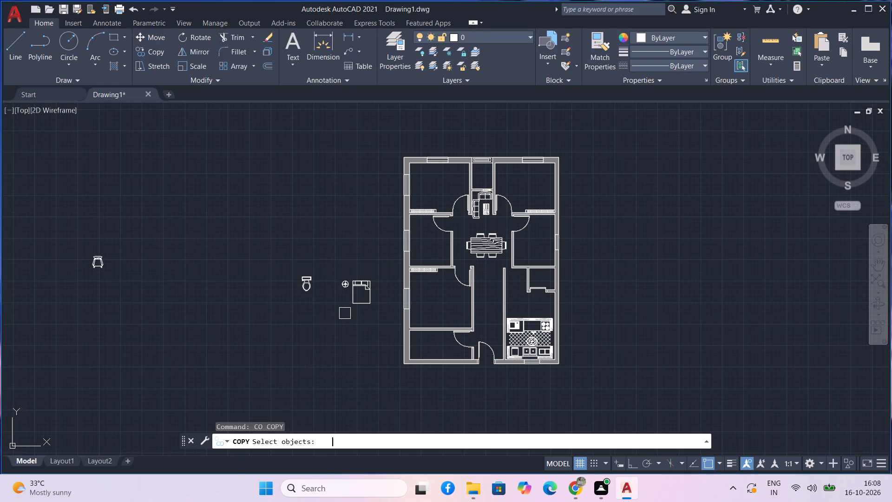
pyautogui.scroll(2, 376, 299)
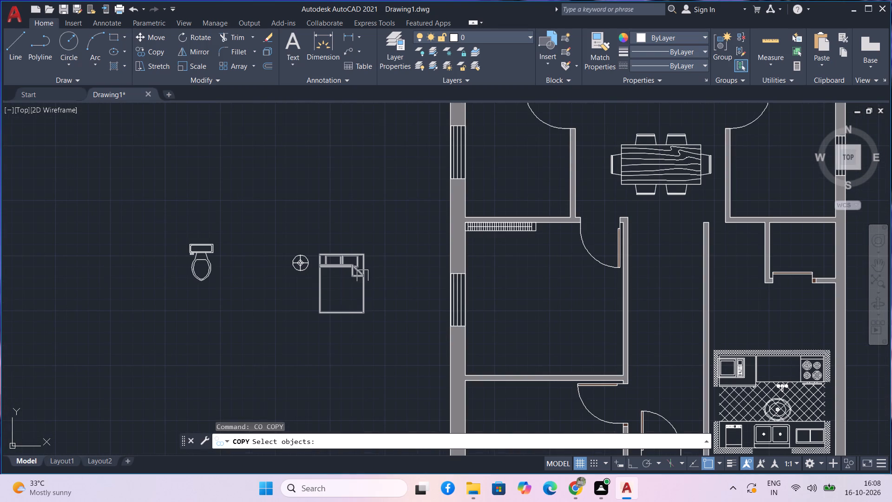
pyautogui.click(362, 276)
pyautogui.press('space')
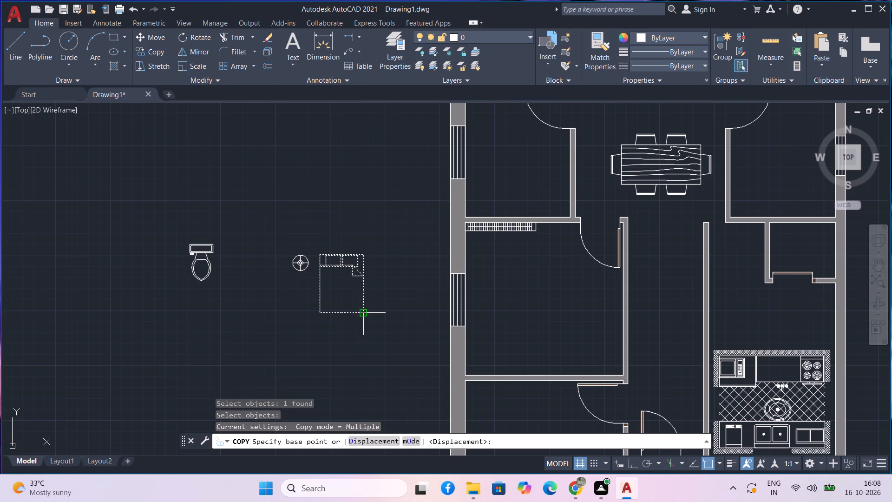
pyautogui.click(366, 310)
pyautogui.scroll(-1, 189, 376)
pyautogui.moveTo(188, 376); pyautogui.dragTo(262, 284, button='middle')
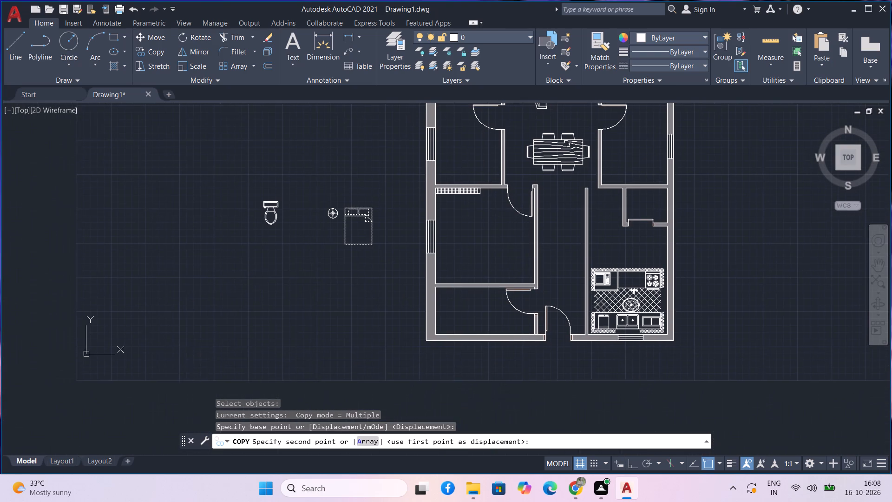
pyautogui.click(295, 327)
pyautogui.press('Escape')
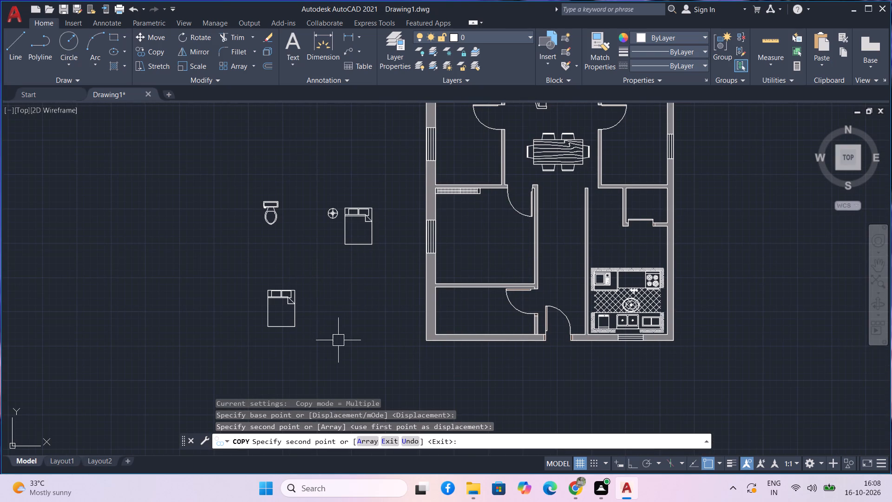
# Rotate the copied bed below the toilet 270° about its lower-right corner, with Ortho on.
pyautogui.moveTo(313, 340); pyautogui.dragTo(303, 334)
pyautogui.click(269, 318)
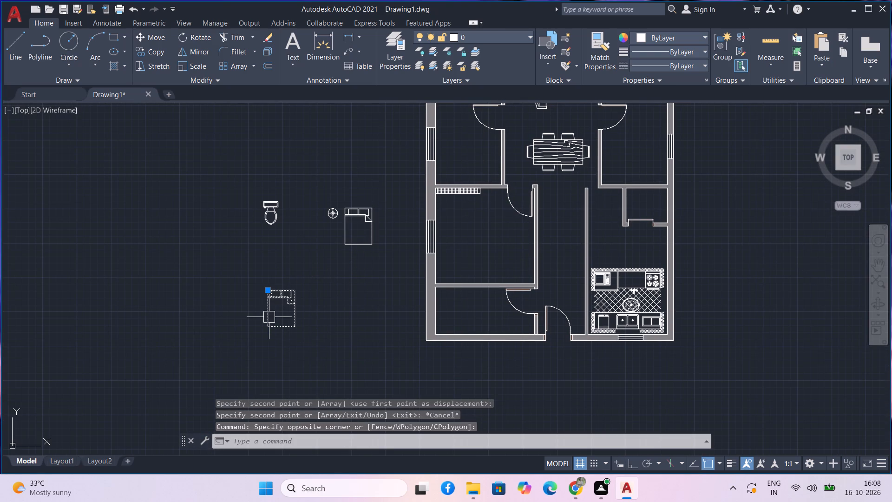
pyautogui.press('r')
pyautogui.press('i')
pyautogui.press('BackSpace')
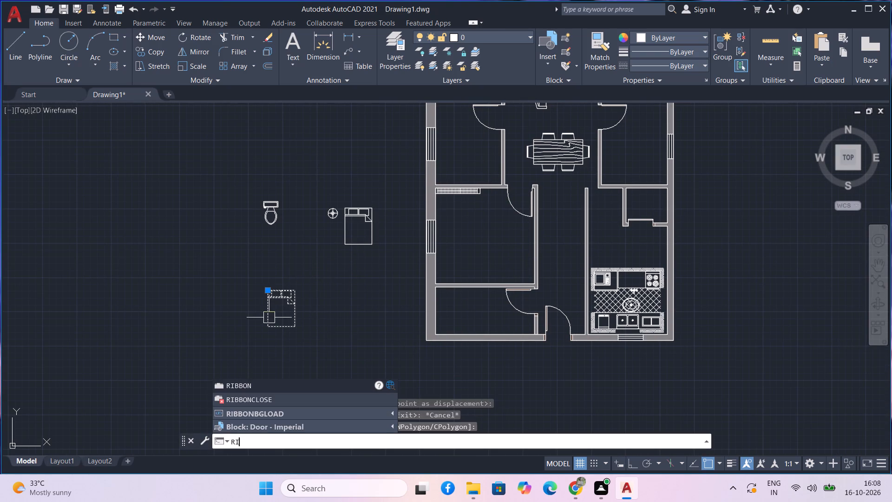
pyautogui.press('BackSpace')
pyautogui.write('o')
pyautogui.press('space')
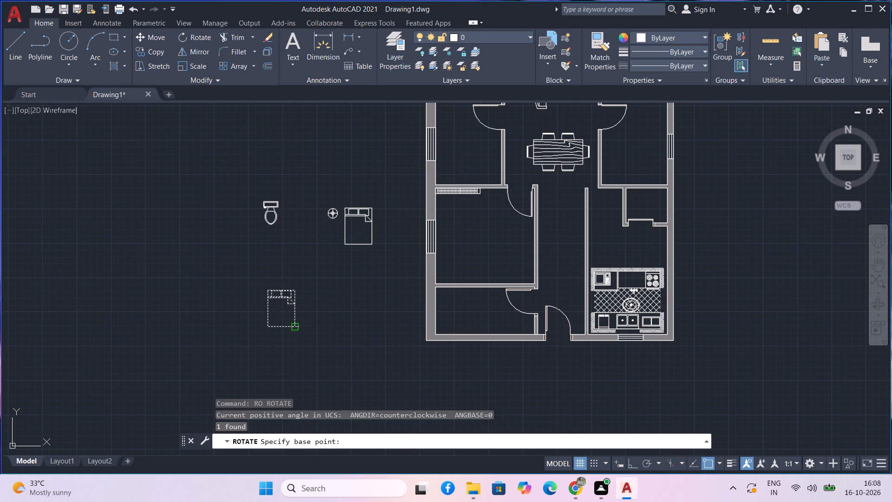
pyautogui.click(295, 330)
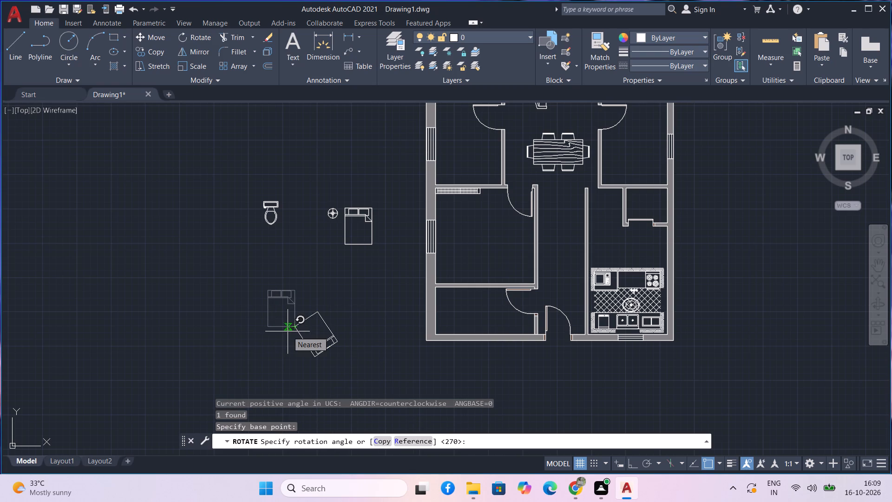
pyautogui.press('F8')
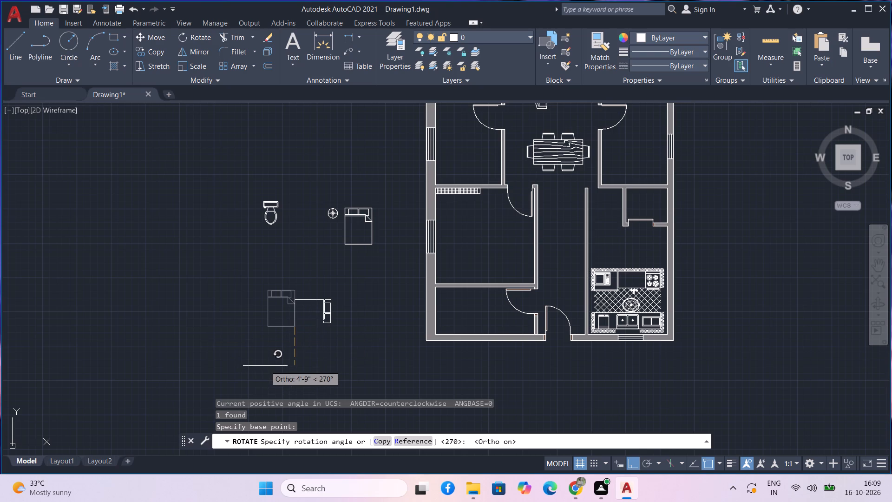
pyautogui.click(279, 360)
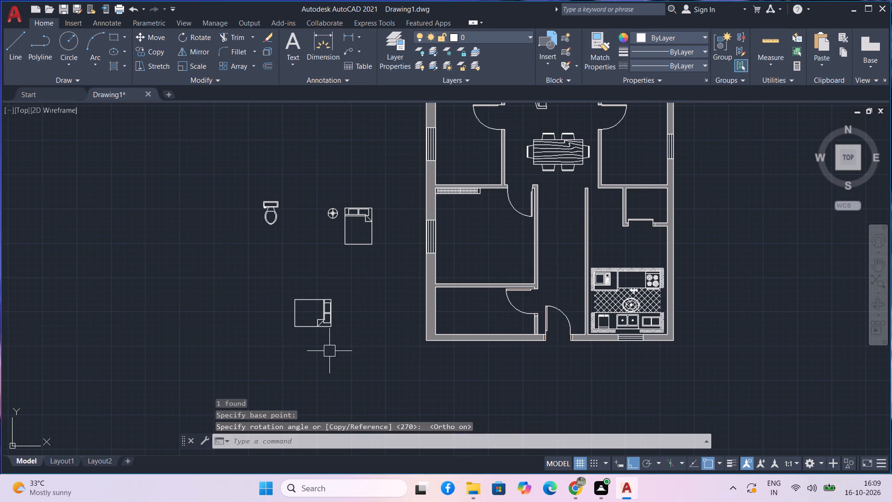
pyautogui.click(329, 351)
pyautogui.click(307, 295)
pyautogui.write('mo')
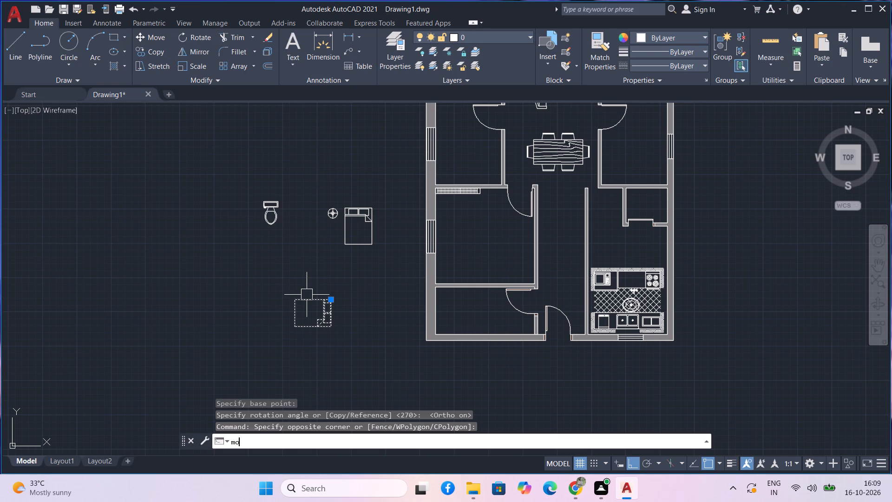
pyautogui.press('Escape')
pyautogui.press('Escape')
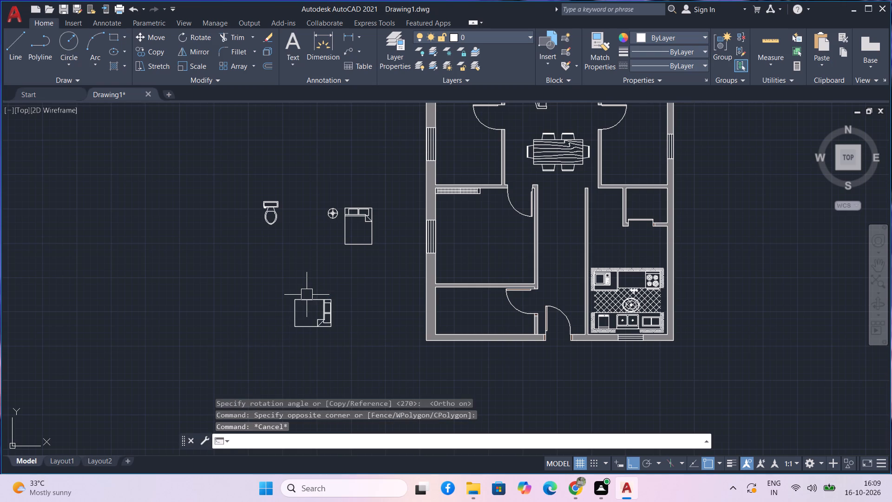
# Move the rotated bed by the middle of its headboard edge to the east wall of the upper-right bedroom, with Ortho off.
pyautogui.click(331, 332)
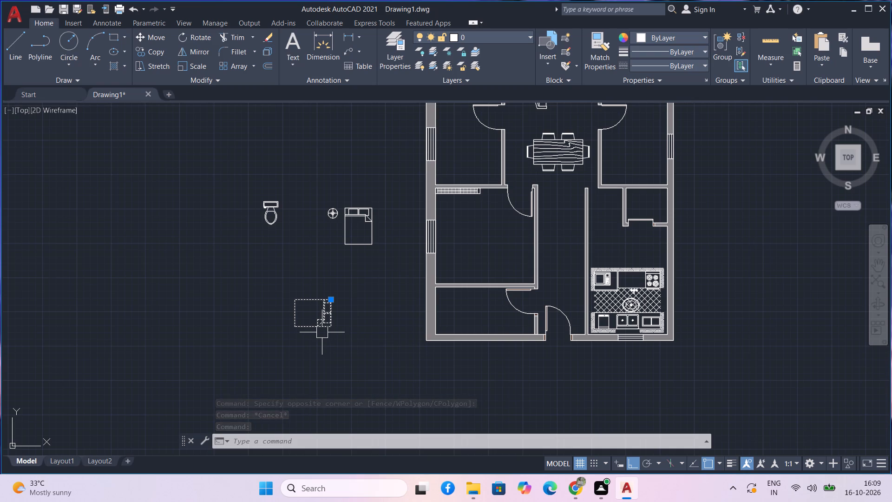
pyautogui.write('mo')
pyautogui.press('space')
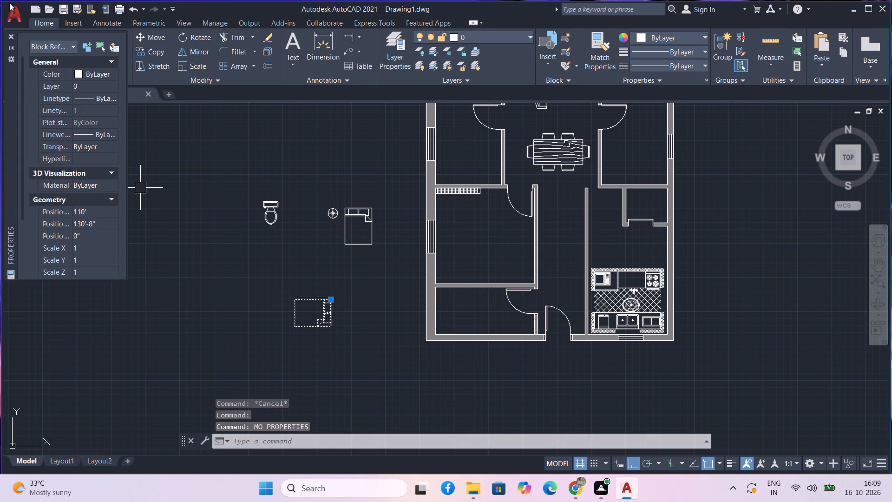
pyautogui.click(7, 34)
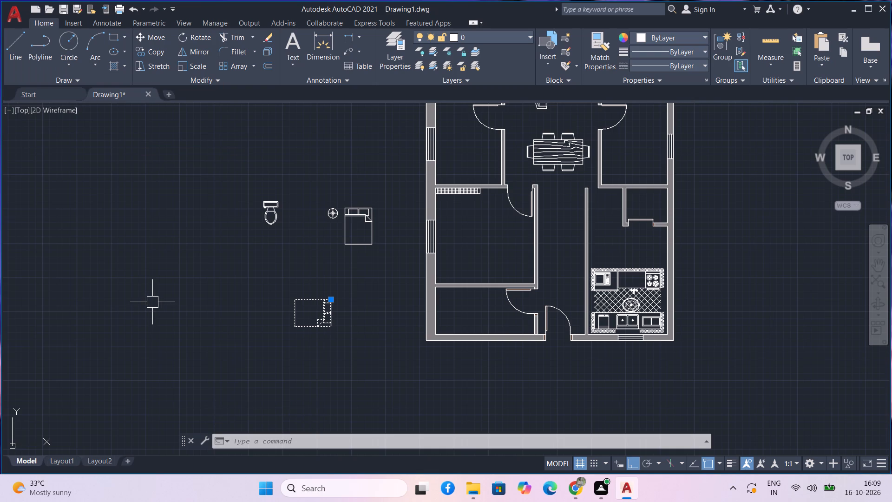
pyautogui.write('m')
pyautogui.press('space')
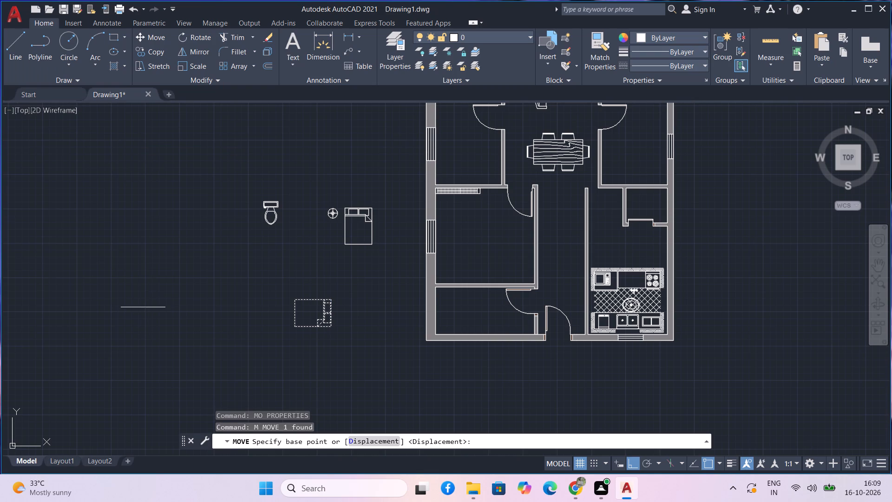
pyautogui.scroll(-1, 143, 266)
pyautogui.click(263, 296)
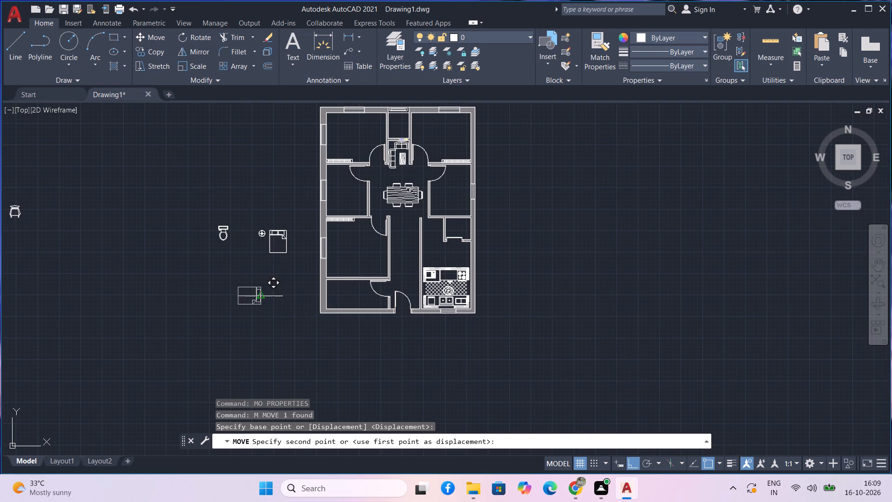
pyautogui.scroll(-2, 274, 289)
pyautogui.press('F8')
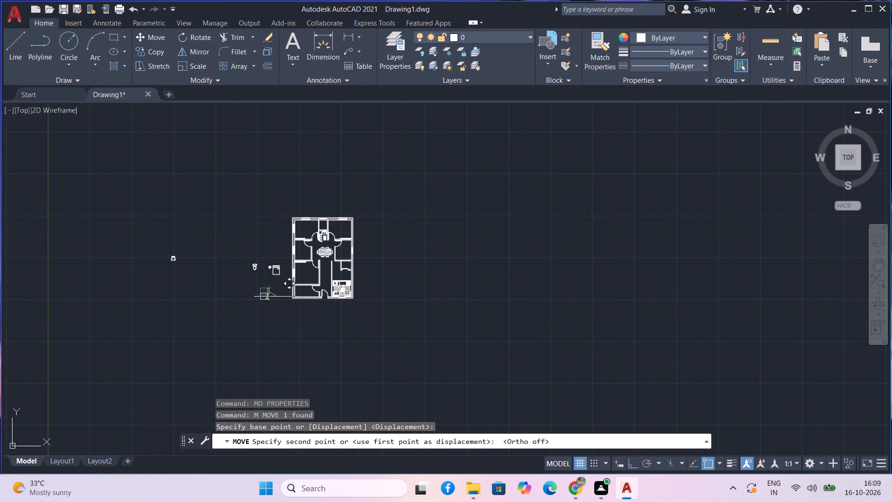
pyautogui.moveTo(392, 239); pyautogui.dragTo(441, 319, button='middle')
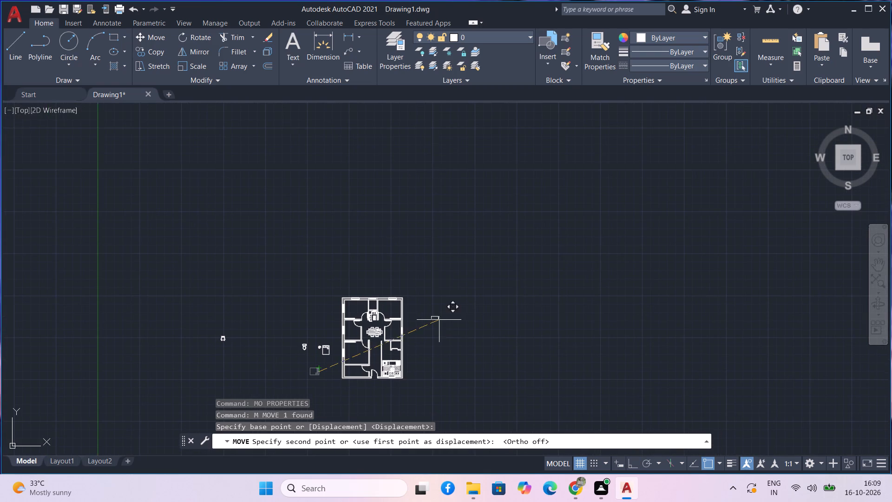
pyautogui.scroll(7, 393, 297)
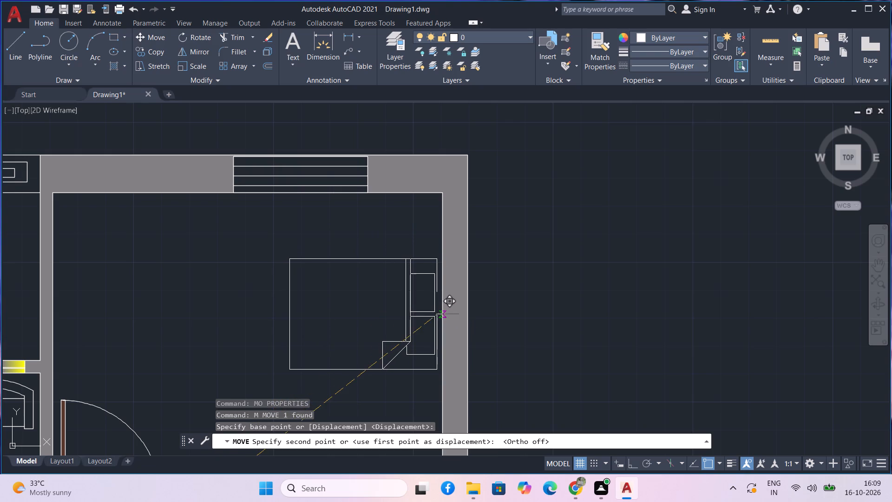
pyautogui.click(435, 315)
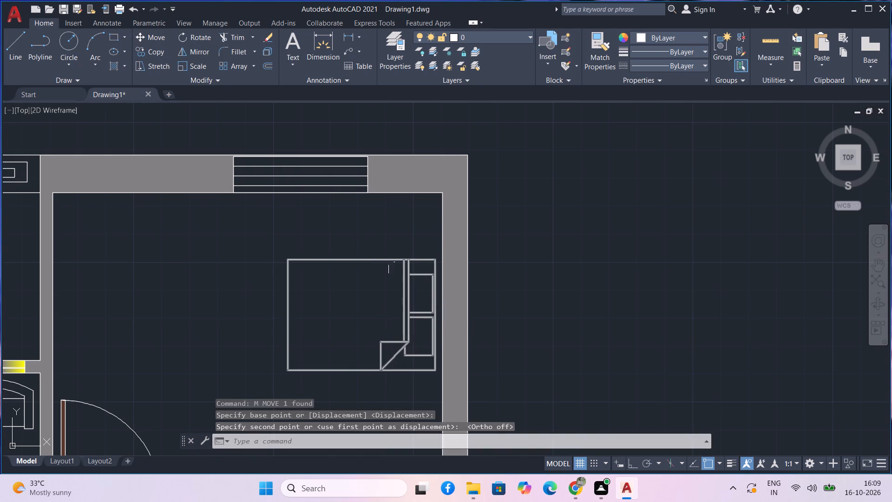
# Copy the table lamp from its top edge to the upper side of the headboard in the upper-right bedroom.
pyautogui.scroll(-2, 360, 274)
pyautogui.scroll(-1, 359, 323)
pyautogui.moveTo(355, 337); pyautogui.dragTo(450, 284, button='middle')
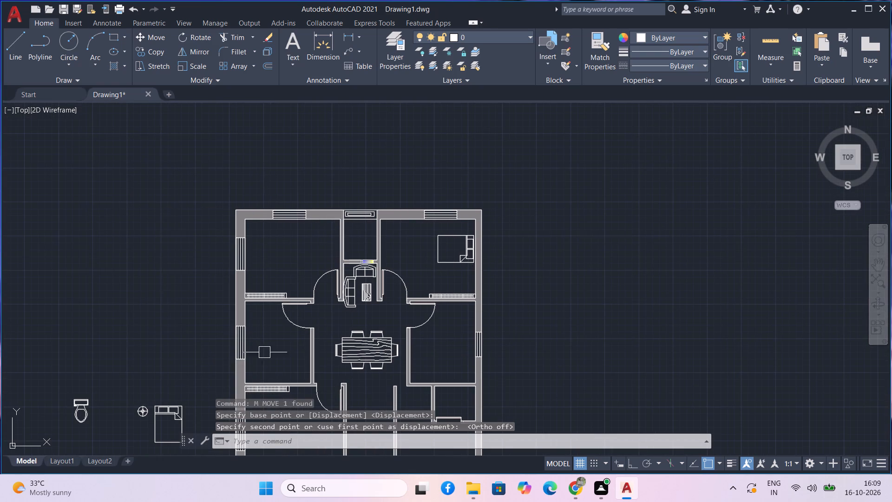
pyautogui.click(143, 409)
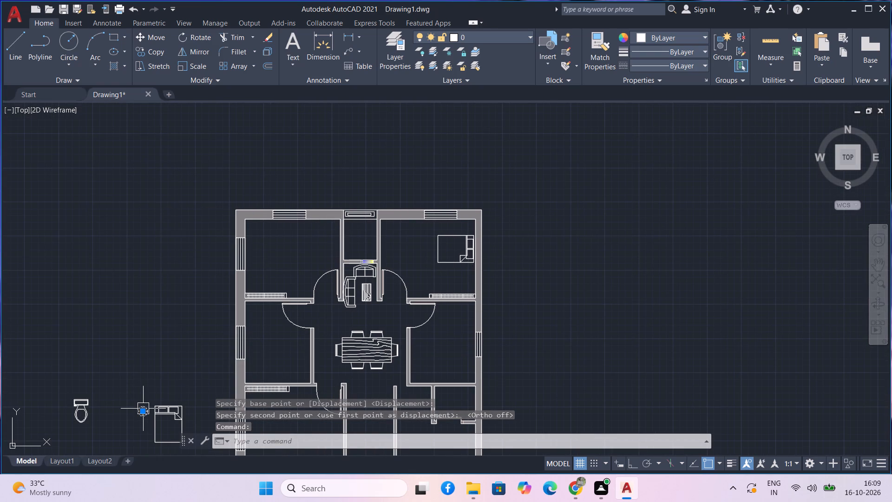
pyautogui.write('co')
pyautogui.press('space')
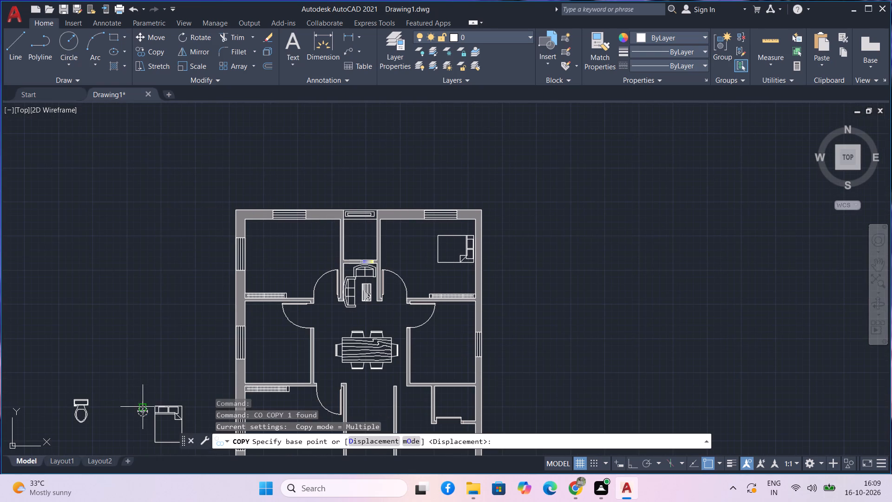
pyautogui.scroll(3, 143, 404)
pyautogui.click(144, 412)
pyautogui.scroll(-2, 354, 335)
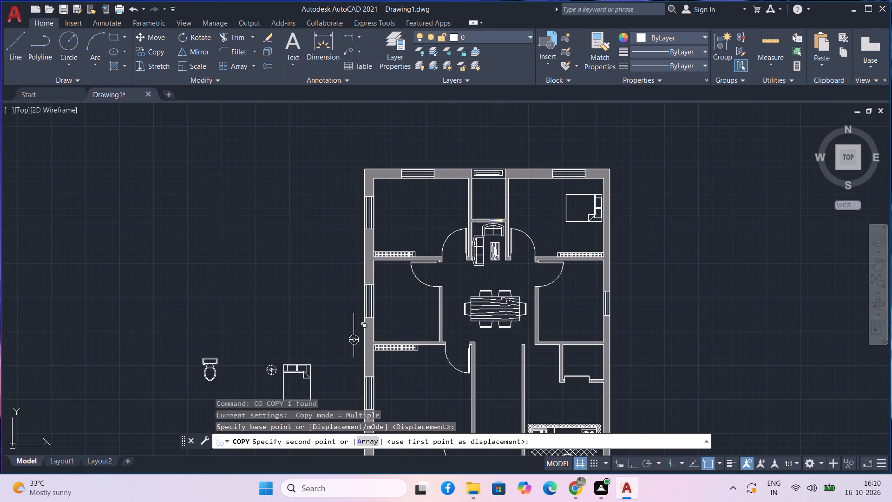
pyautogui.moveTo(354, 335); pyautogui.dragTo(183, 390, button='middle')
pyautogui.scroll(3, 414, 238)
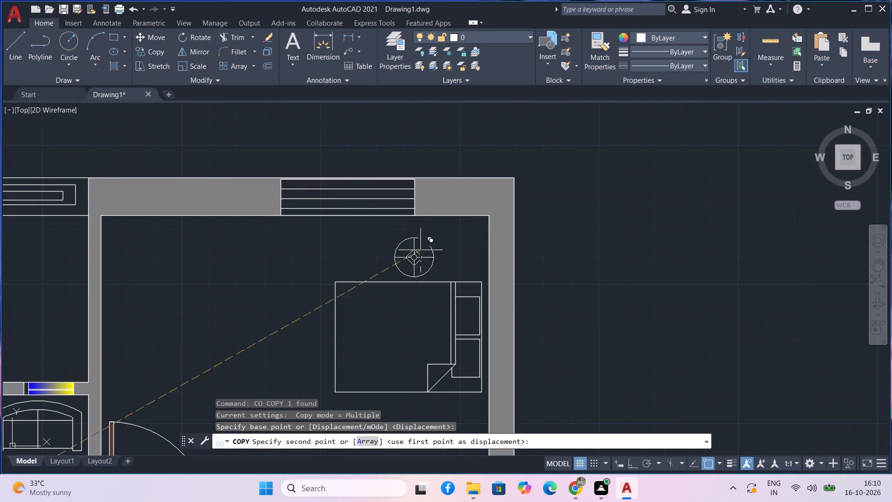
pyautogui.click(466, 244)
# Place a second copy of the lamp touching the bed's lower side near the headboard, and finish copying.
pyautogui.moveTo(414, 347); pyautogui.dragTo(380, 242, button='middle')
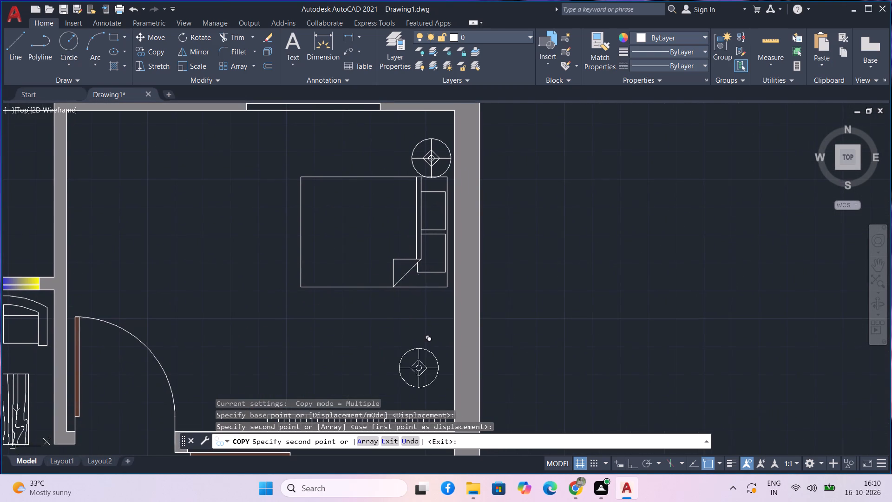
pyautogui.scroll(1, 430, 287)
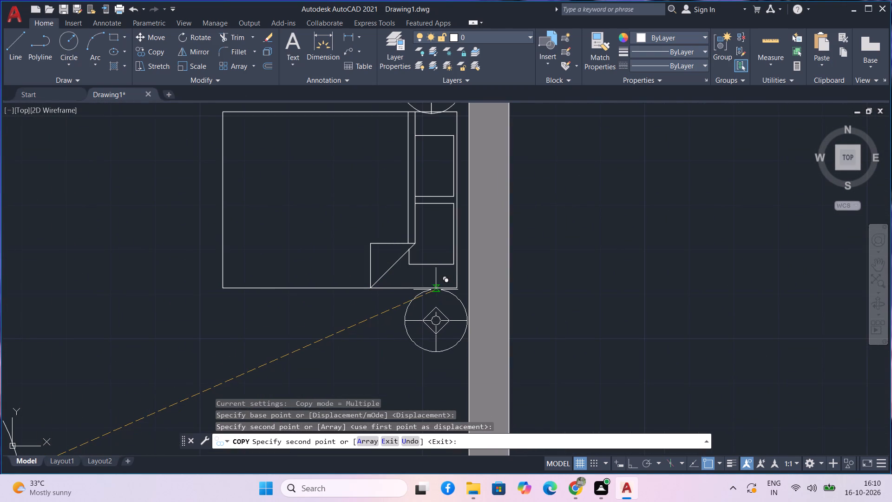
pyautogui.scroll(-1, 436, 290)
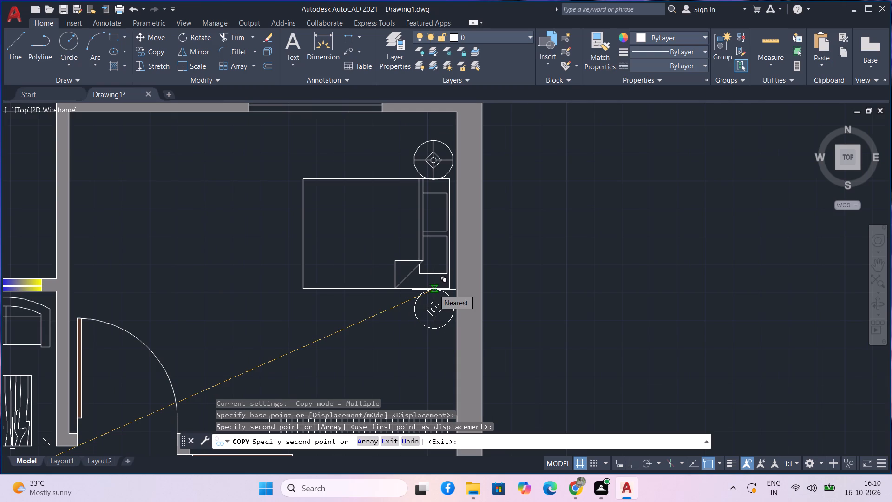
pyautogui.click(434, 290)
pyautogui.scroll(-2, 356, 305)
pyautogui.press('Escape')
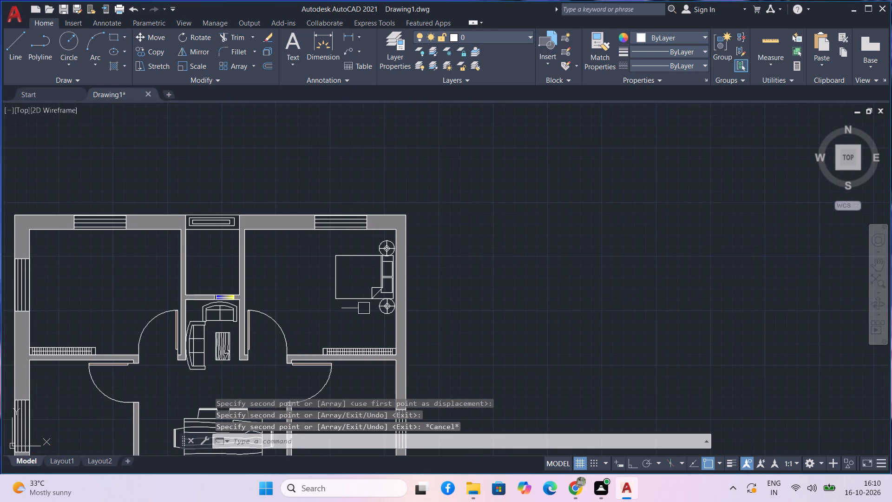
# Move the remaining upright bed up into the empty area outside the west wall of the upper-left bedroom.
pyautogui.scroll(-1, 359, 309)
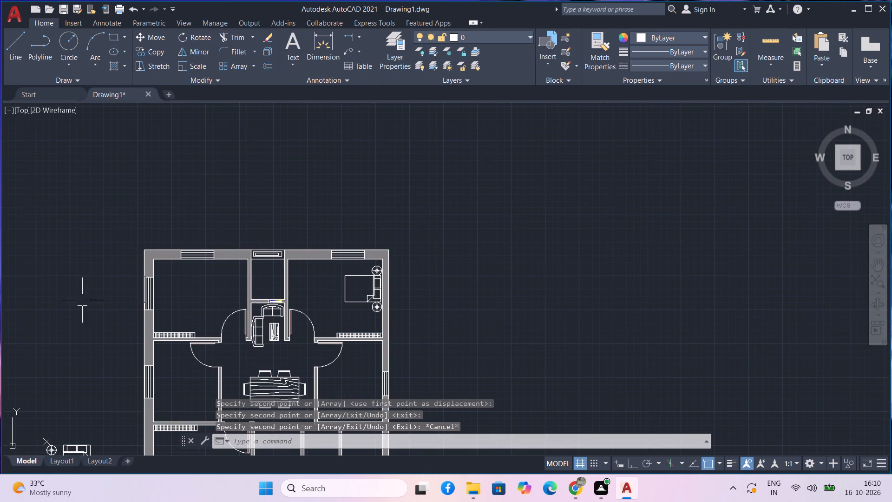
pyautogui.moveTo(71, 281); pyautogui.dragTo(262, 250, button='middle')
pyautogui.moveTo(254, 267); pyautogui.dragTo(256, 247, button='middle')
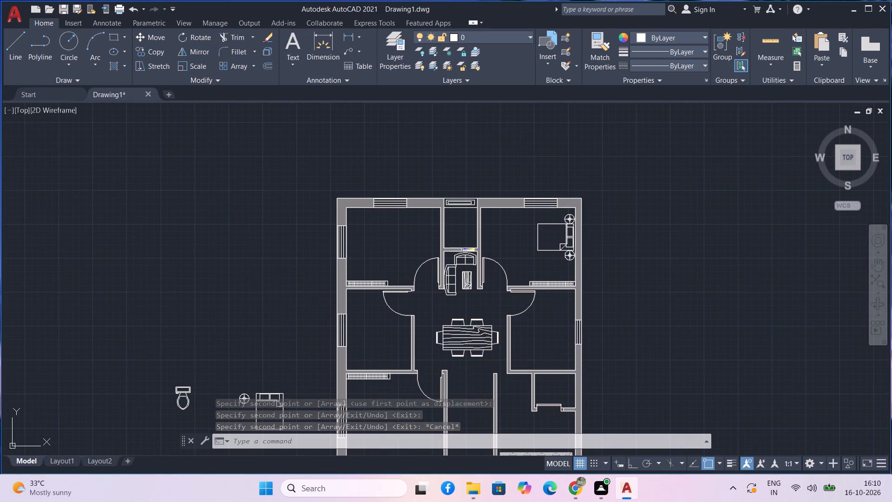
pyautogui.scroll(-1, 253, 279)
pyautogui.click(271, 373)
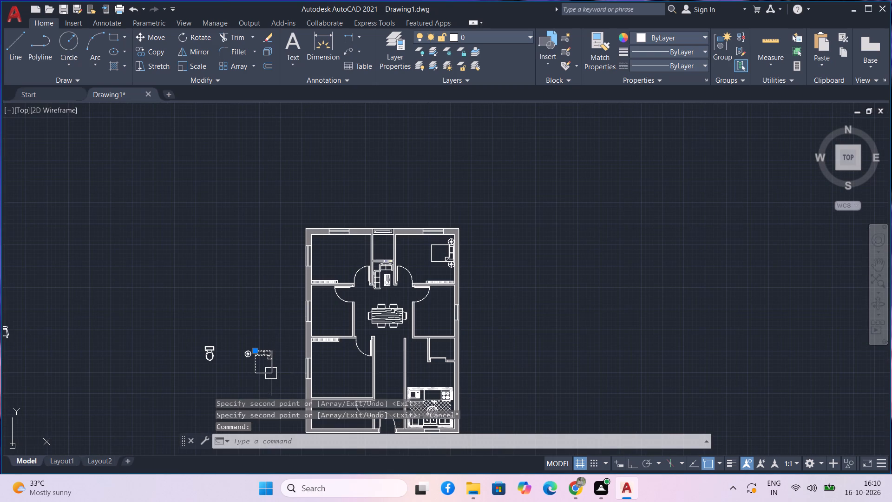
pyautogui.write('m')
pyautogui.press('space')
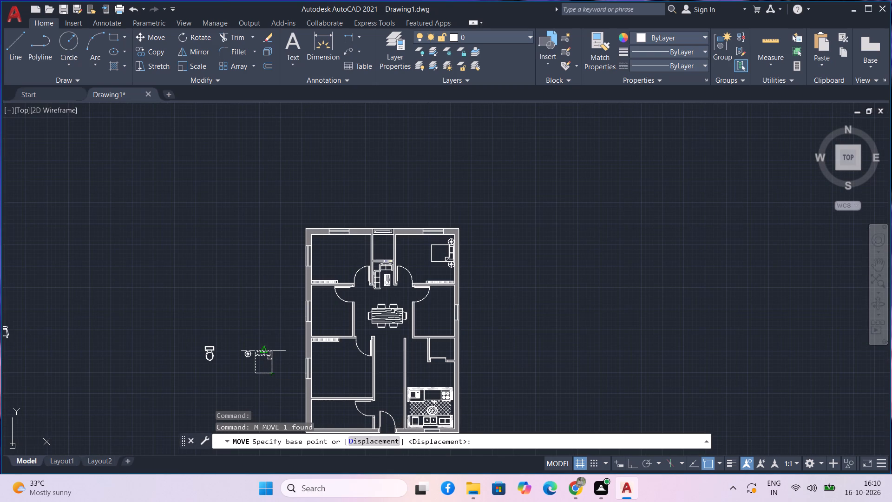
pyautogui.moveTo(266, 349); pyautogui.dragTo(265, 340)
pyautogui.click(249, 255)
# Rotate the upright bed 90° counterclockwise about its lower-right corner with Ortho on, so its headboard faces west.
pyautogui.click(269, 277)
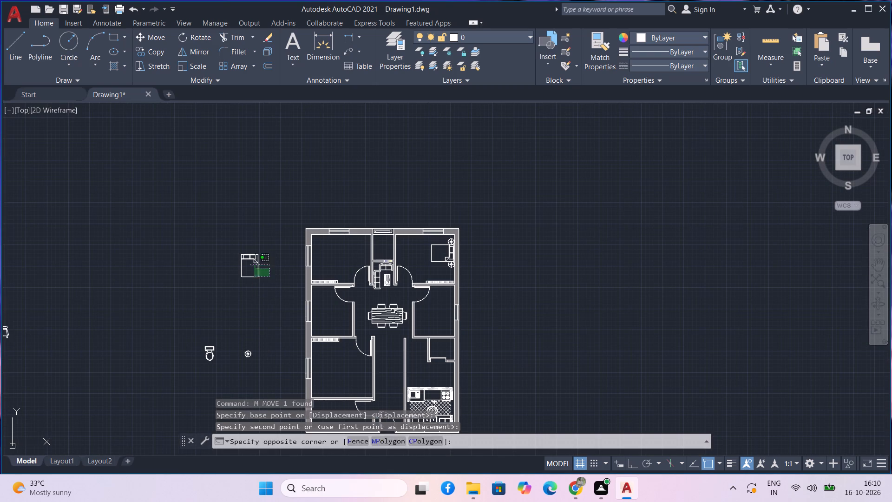
pyautogui.click(249, 265)
pyautogui.write('ro')
pyautogui.press('space')
pyautogui.scroll(2, 261, 275)
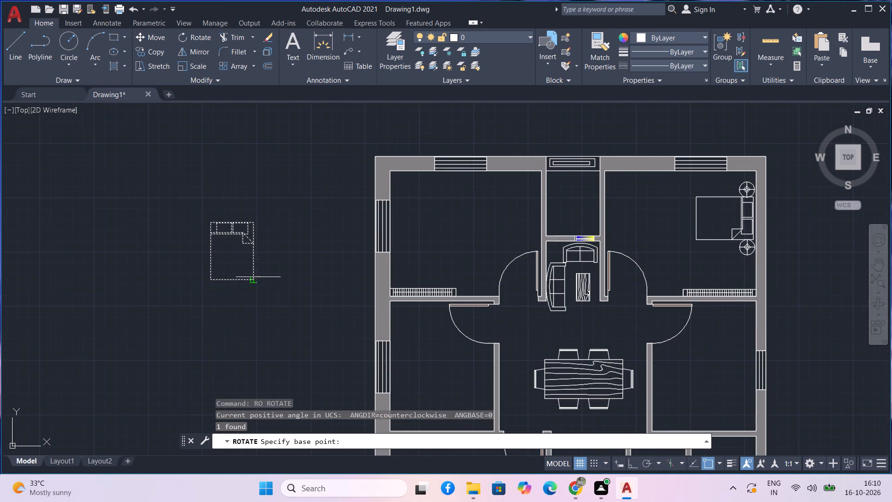
pyautogui.click(253, 278)
pyautogui.press('F8')
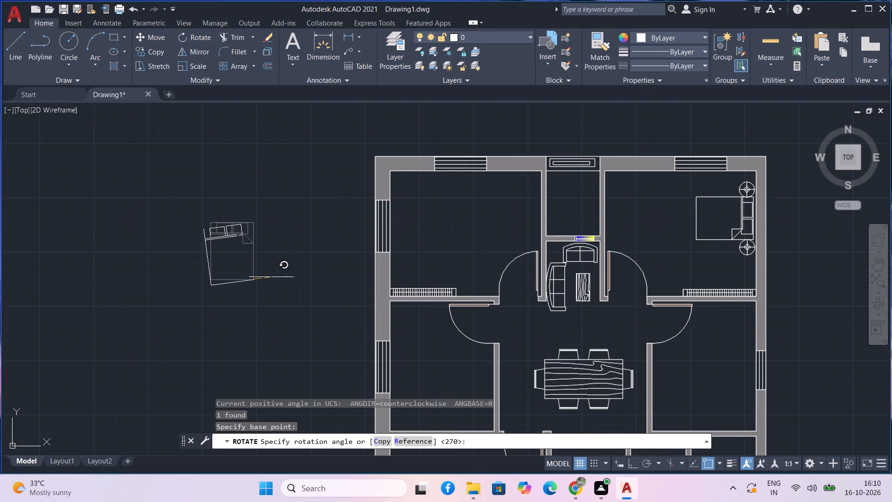
pyautogui.click(265, 215)
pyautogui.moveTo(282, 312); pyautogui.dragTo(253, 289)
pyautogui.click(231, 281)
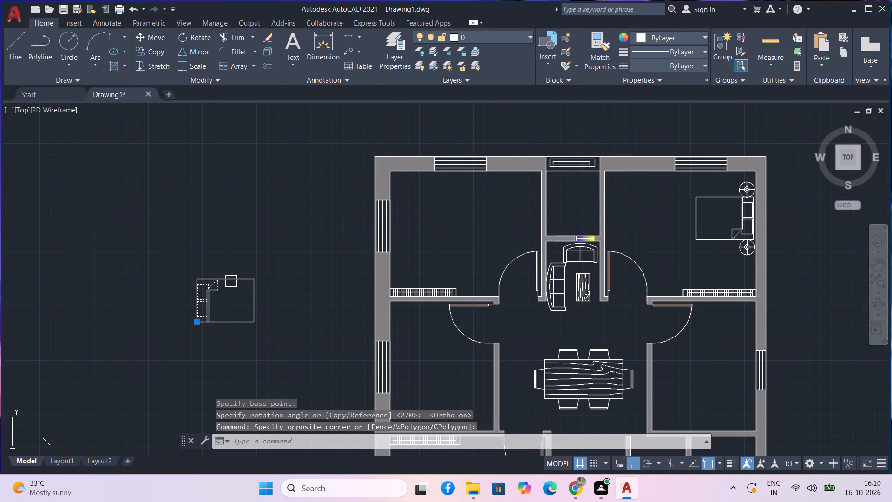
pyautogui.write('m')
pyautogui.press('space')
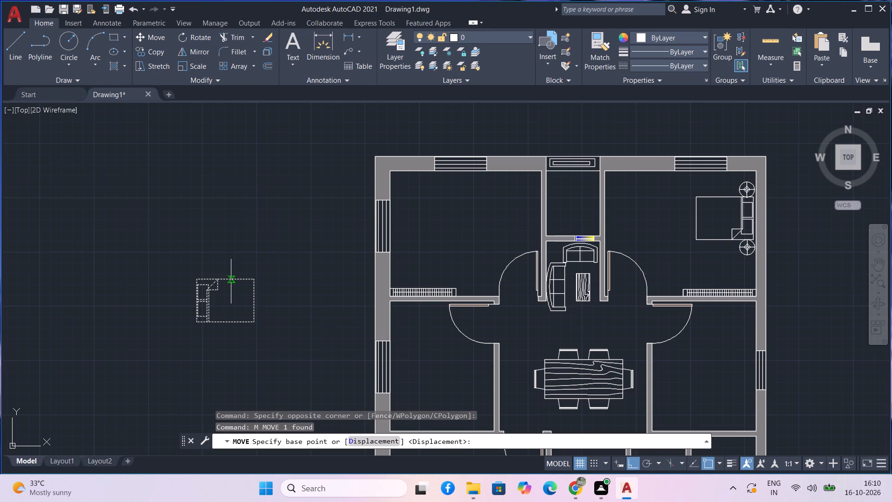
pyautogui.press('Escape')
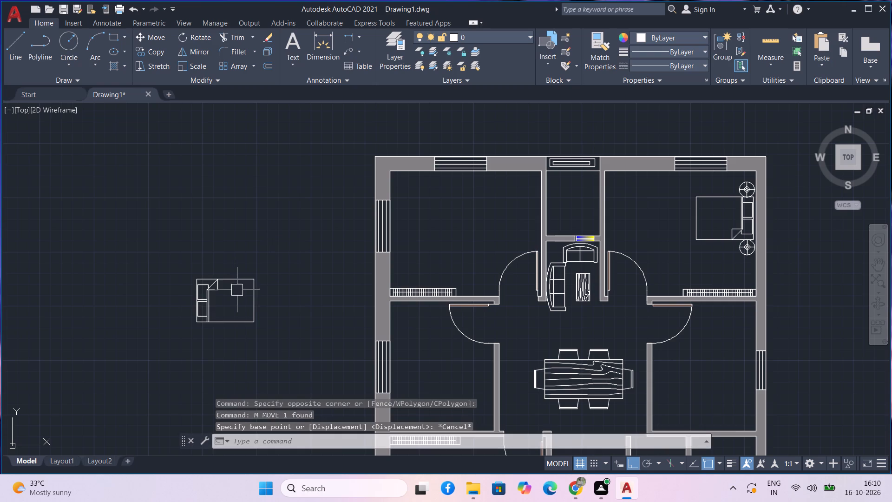
# Copy the west-facing bed from its lower-right corner into the upper-left bedroom with Ortho off, headboard beside the west window.
pyautogui.click(259, 307)
pyautogui.write('co')
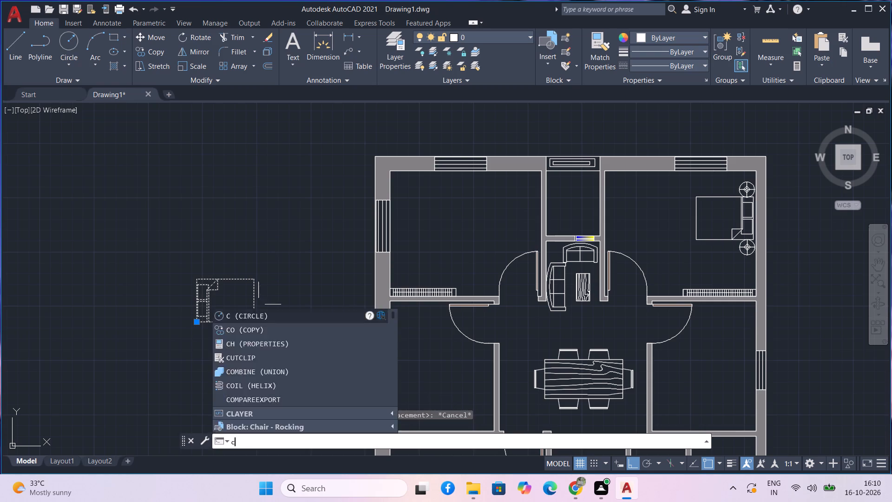
pyautogui.press('space')
pyautogui.click(258, 323)
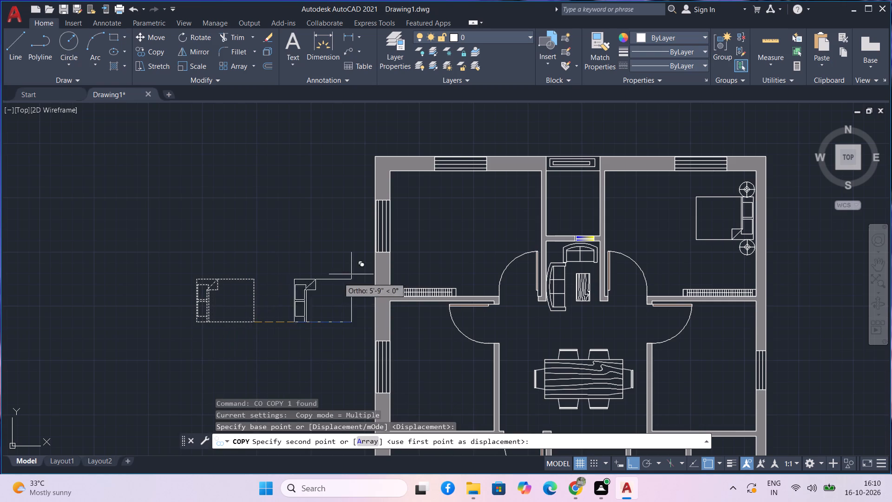
pyautogui.press('F8')
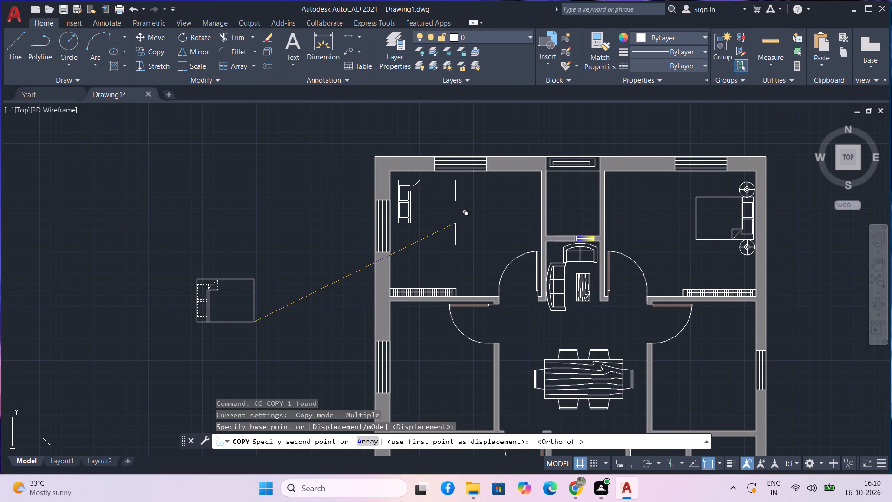
pyautogui.scroll(1, 455, 223)
pyautogui.moveTo(455, 223); pyautogui.dragTo(456, 245, button='middle')
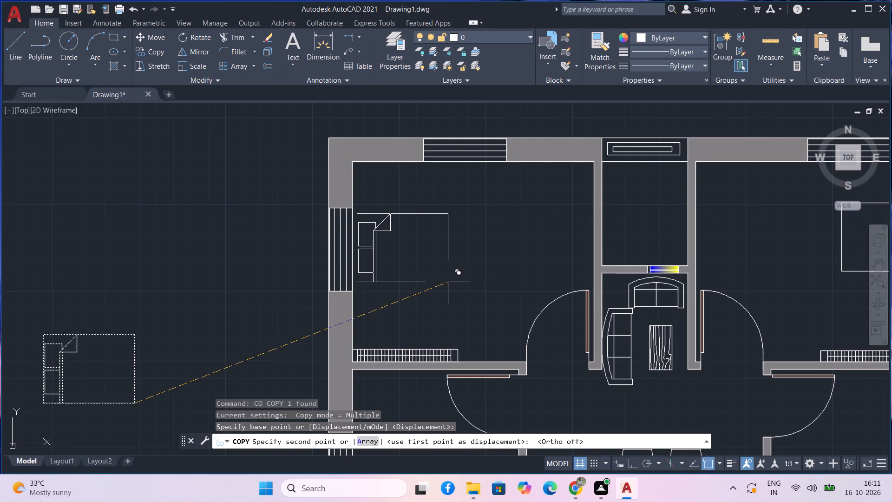
pyautogui.click(448, 282)
# Place a second copy of the bed in the lower-left bedroom with its headboard beside the west window, and finish copying.
pyautogui.scroll(-1, 453, 295)
pyautogui.moveTo(451, 295); pyautogui.dragTo(435, 203, button='middle')
pyautogui.scroll(-1, 455, 295)
pyautogui.moveTo(446, 333); pyautogui.dragTo(428, 251, button='middle')
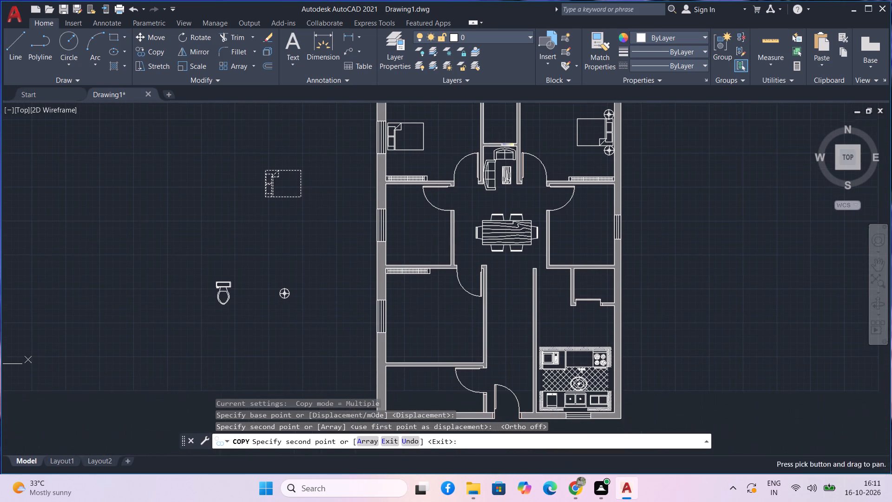
pyautogui.scroll(1, 432, 328)
pyautogui.moveTo(432, 328); pyautogui.dragTo(437, 286, button='middle')
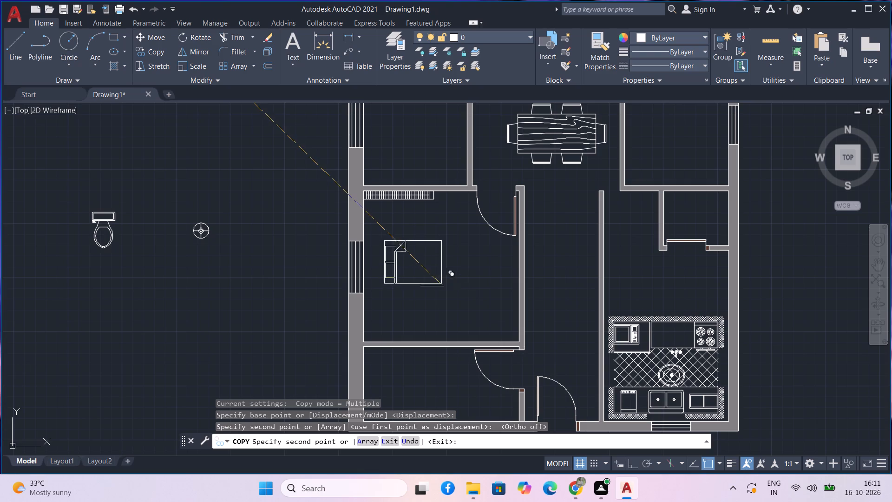
pyautogui.scroll(1, 427, 288)
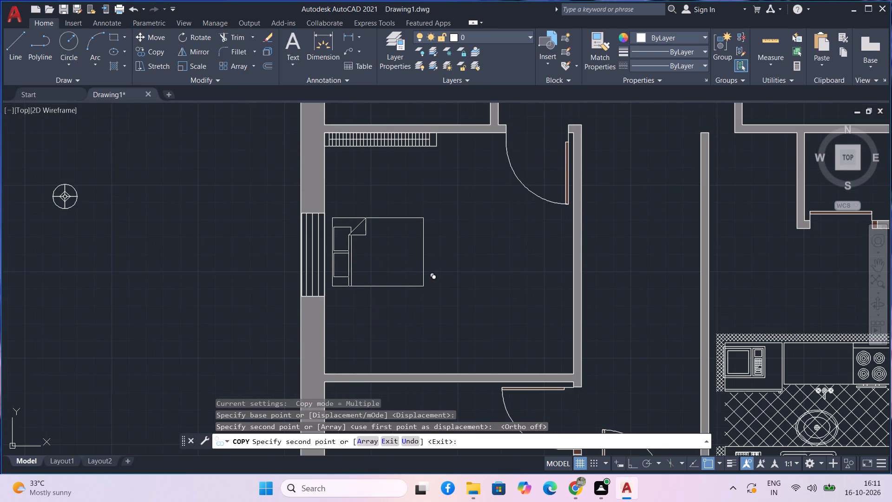
pyautogui.click(422, 290)
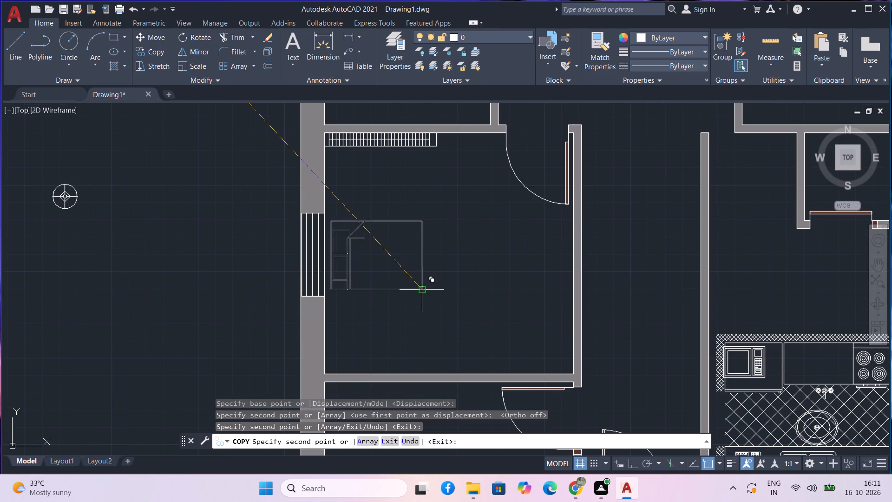
pyautogui.press('Escape')
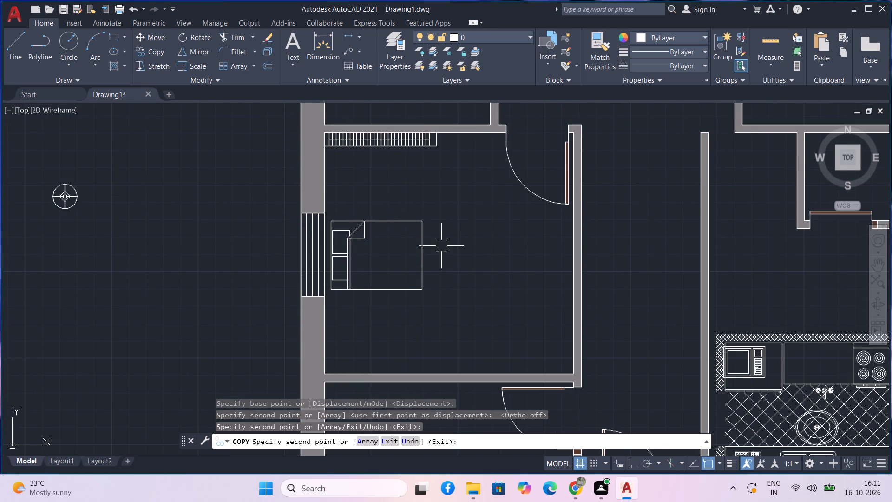
# Copy the loose table lamp to both sides of the bed near the headboard in the lower-left bedroom.
pyautogui.click(51, 196)
pyautogui.write('co')
pyautogui.press('space')
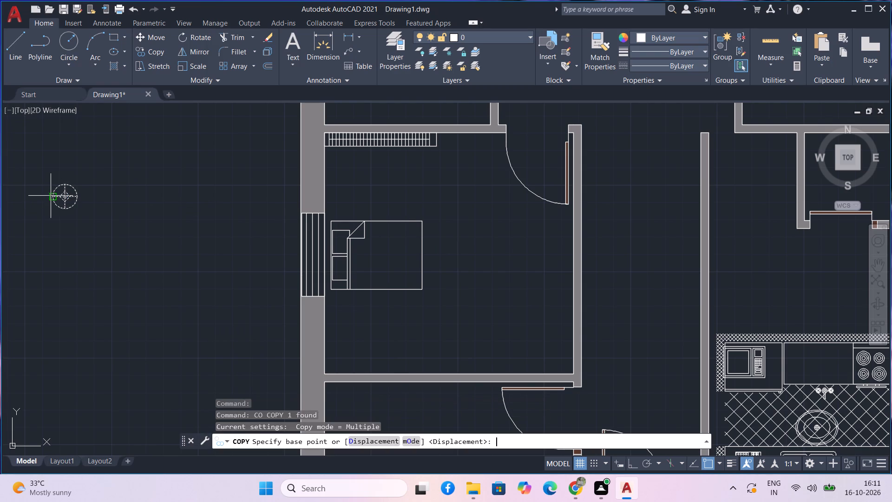
pyautogui.moveTo(73, 198); pyautogui.dragTo(83, 198)
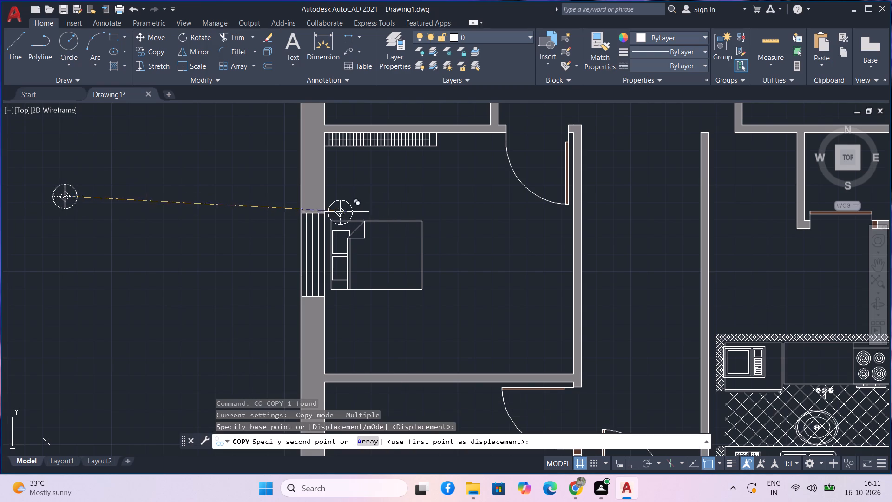
pyautogui.scroll(2, 346, 208)
pyautogui.click(351, 207)
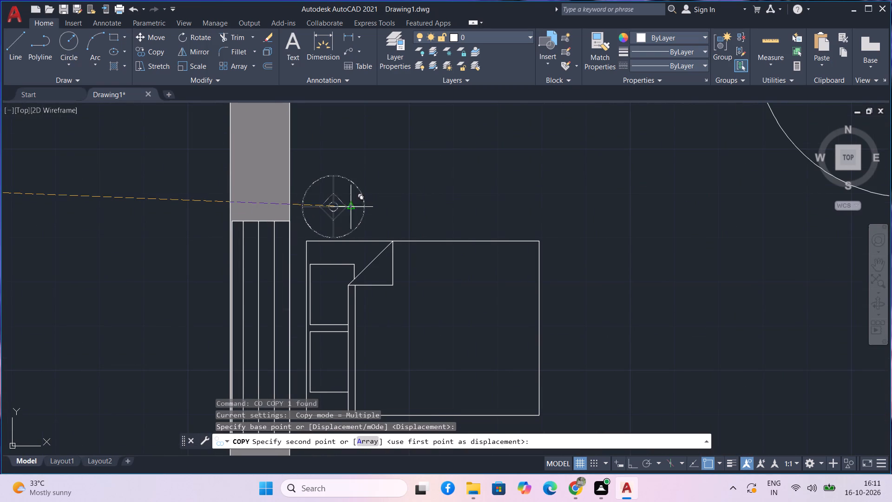
pyautogui.scroll(-1, 405, 297)
pyautogui.moveTo(405, 297); pyautogui.dragTo(394, 180, button='middle')
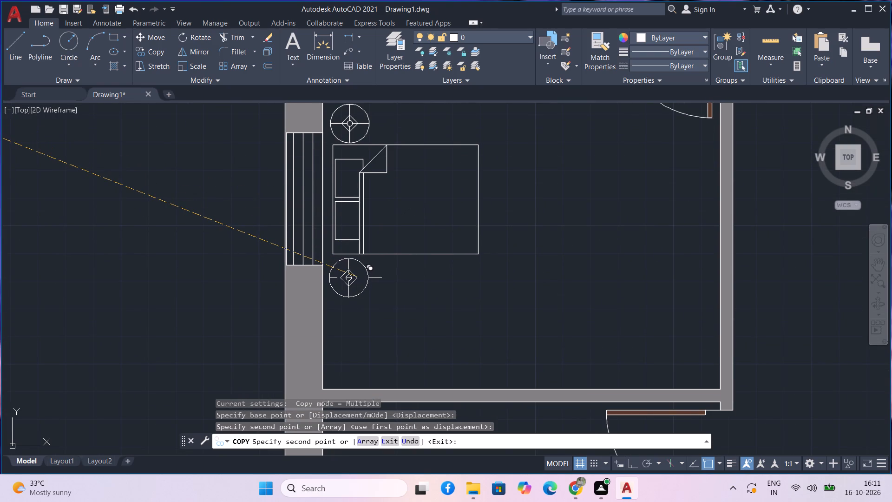
pyautogui.click(360, 278)
# Place two more lamp copies beside the headboard in the upper-left bedroom, below and above the bed, and finish copying.
pyautogui.scroll(-3, 365, 273)
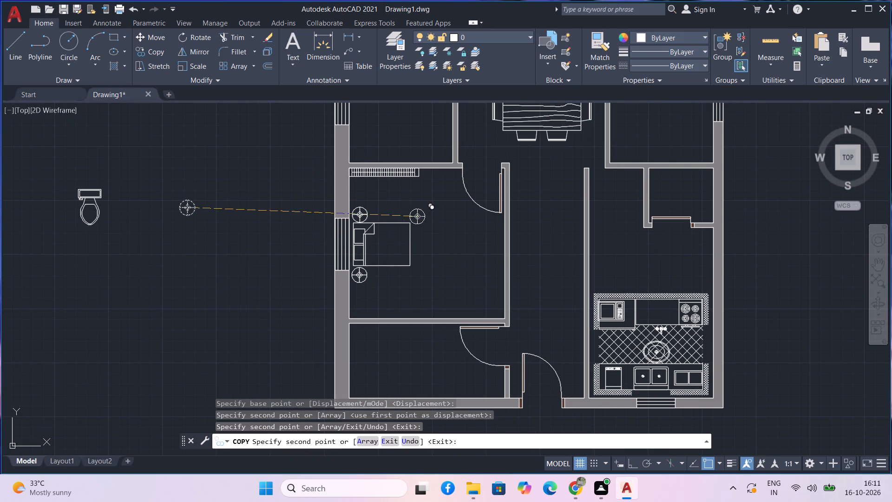
pyautogui.moveTo(421, 217); pyautogui.dragTo(454, 371, button='middle')
pyautogui.scroll(-2, 446, 291)
pyautogui.moveTo(446, 291); pyautogui.dragTo(450, 350, button='middle')
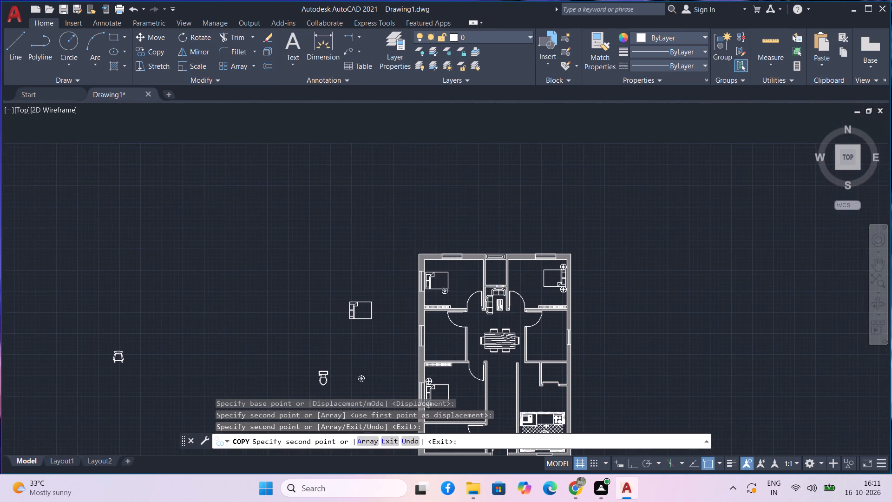
pyautogui.scroll(4, 445, 286)
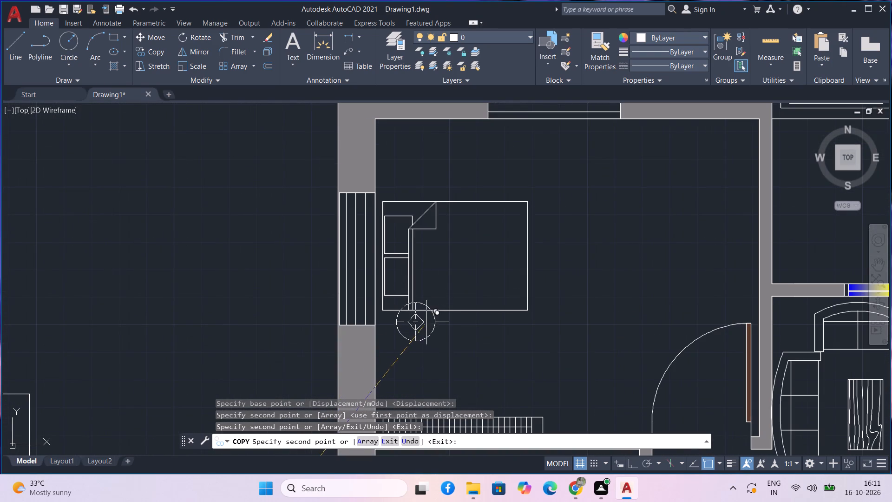
pyautogui.moveTo(427, 321); pyautogui.dragTo(473, 310, button='middle')
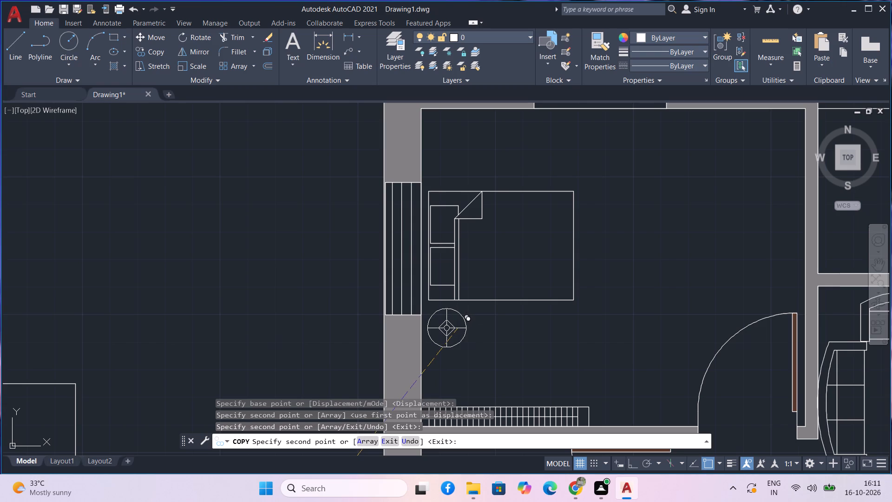
pyautogui.click(456, 329)
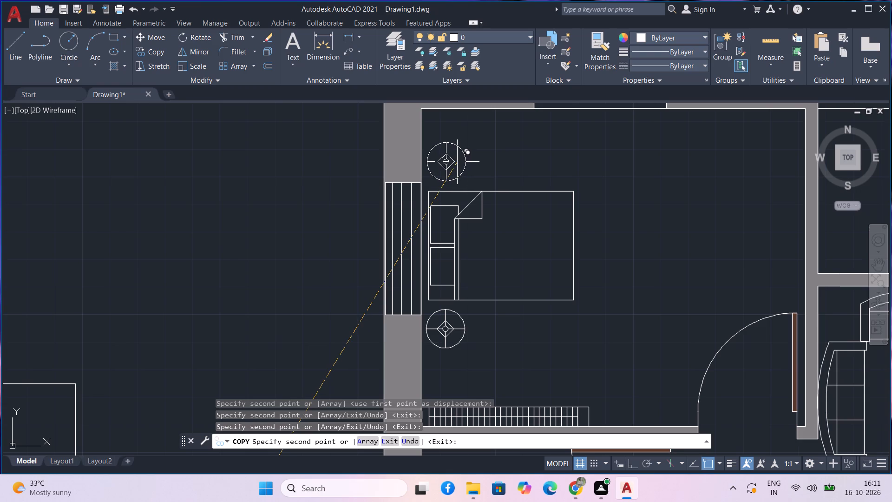
pyautogui.click(457, 162)
pyautogui.scroll(-2, 487, 181)
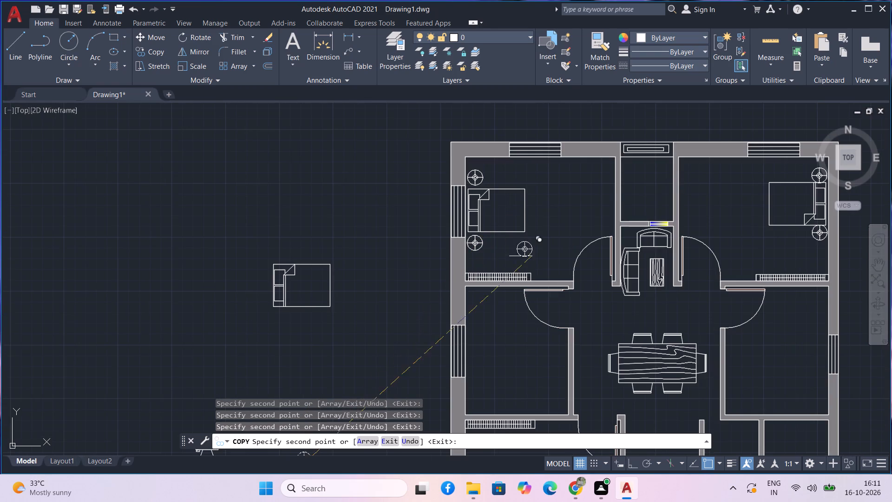
pyautogui.scroll(-1, 532, 259)
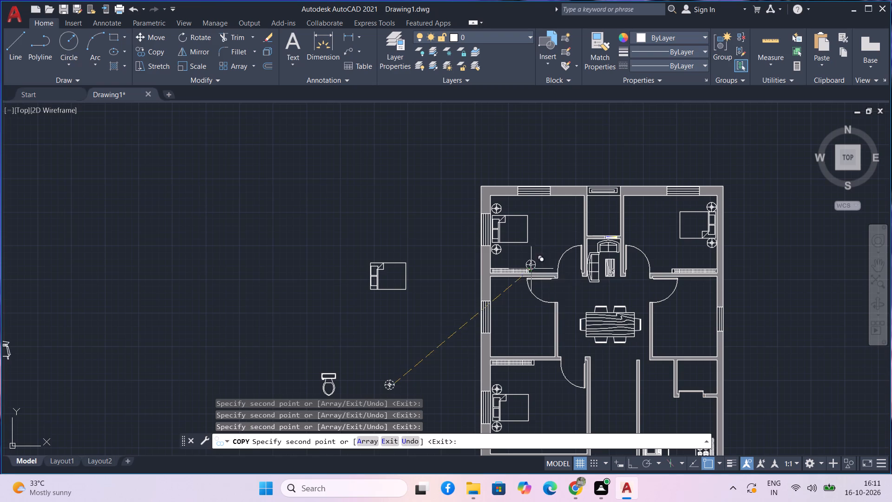
pyautogui.moveTo(513, 313); pyautogui.dragTo(479, 241, button='middle')
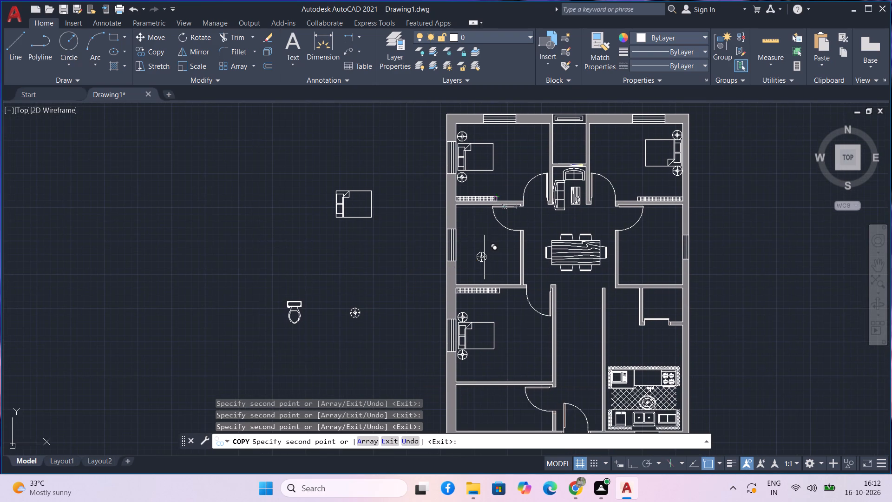
pyautogui.press('Escape')
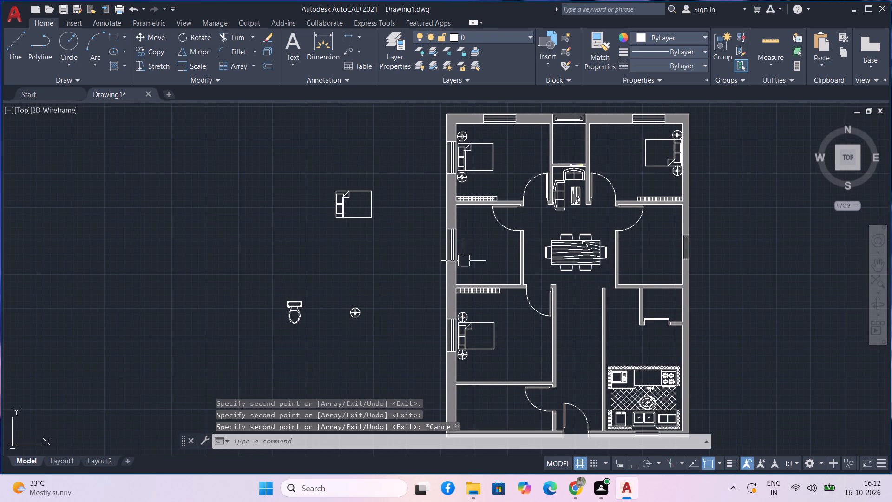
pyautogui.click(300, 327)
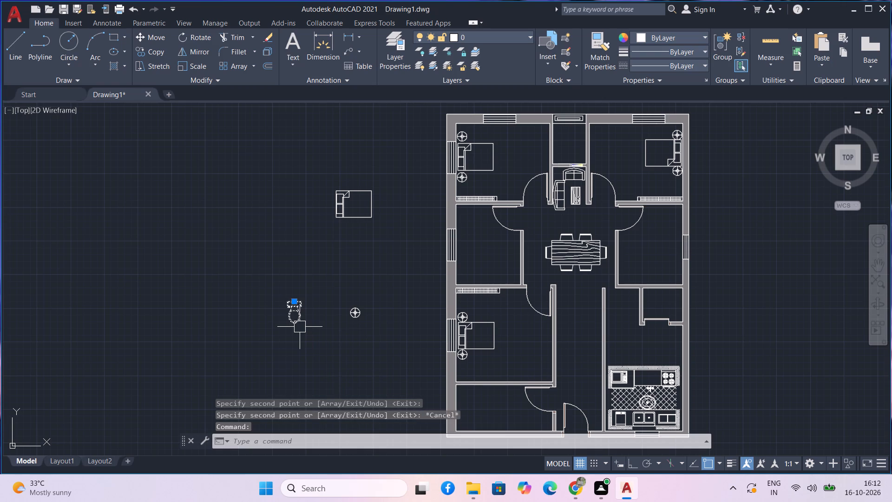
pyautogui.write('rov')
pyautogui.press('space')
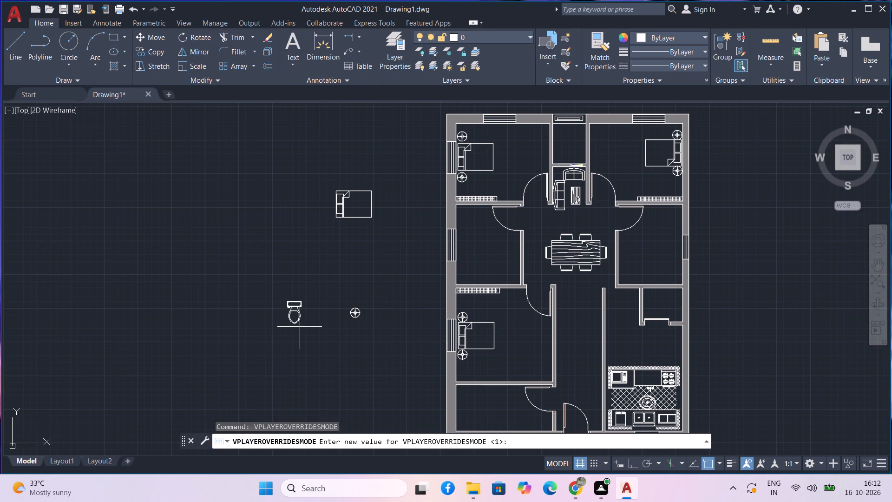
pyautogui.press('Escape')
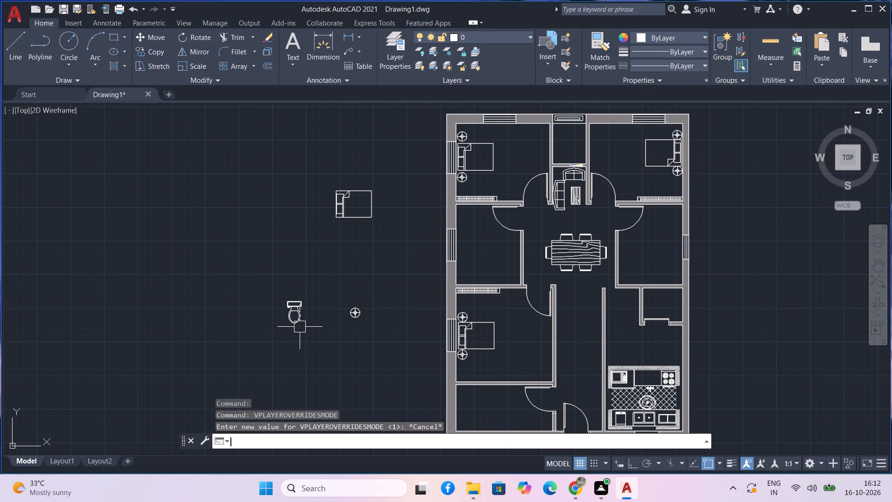
# Rotate the loose toilet 90° counterclockwise about its bowl tip with Ortho on, so the tank faces west.
pyautogui.write('ro')
pyautogui.press('space')
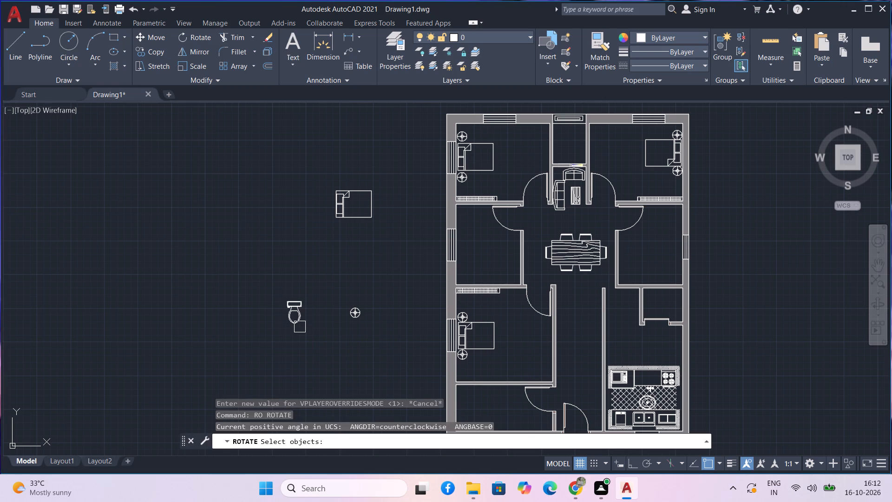
pyautogui.click(307, 320)
pyautogui.click(290, 317)
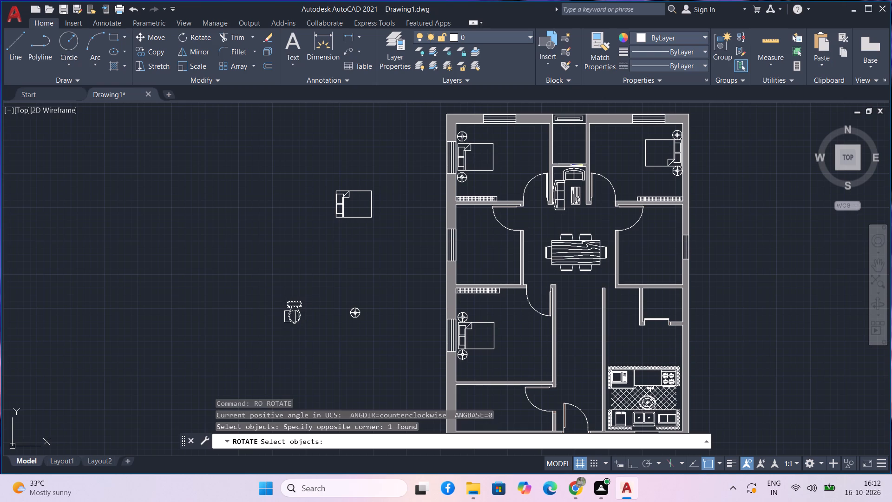
pyautogui.scroll(2, 294, 317)
pyautogui.press('space')
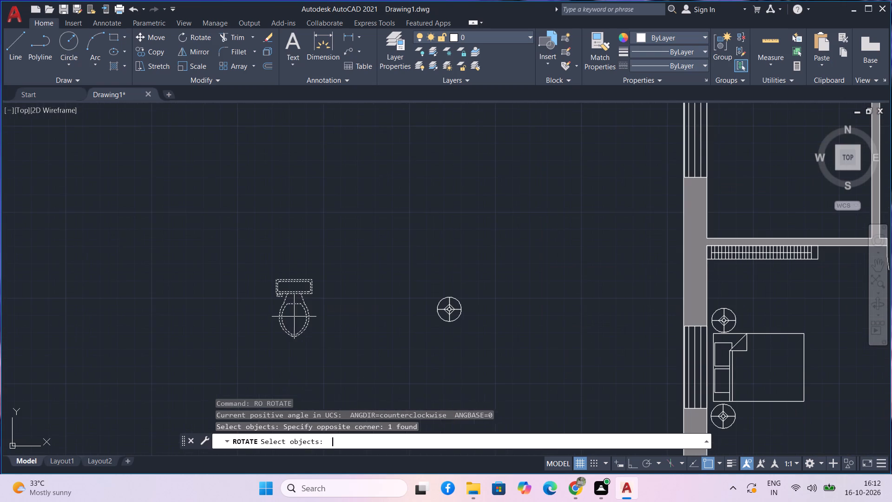
pyautogui.click(293, 340)
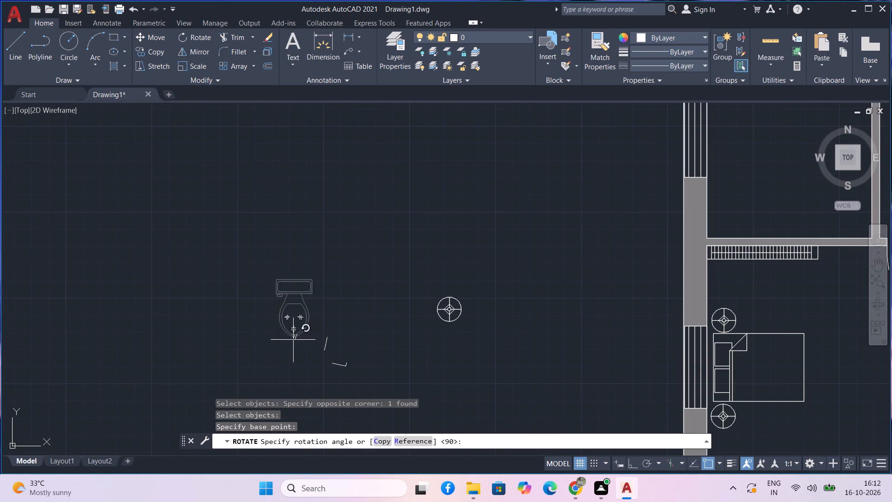
pyautogui.press('F8')
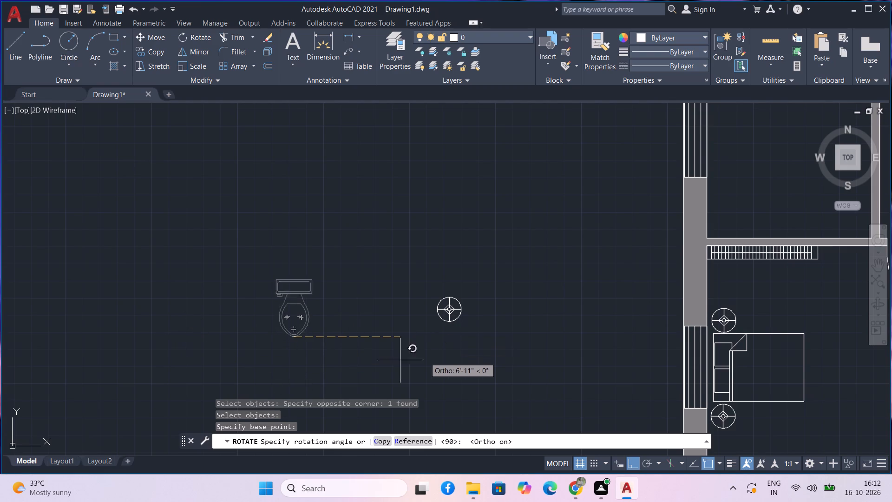
pyautogui.moveTo(356, 339); pyautogui.dragTo(400, 224, button='middle')
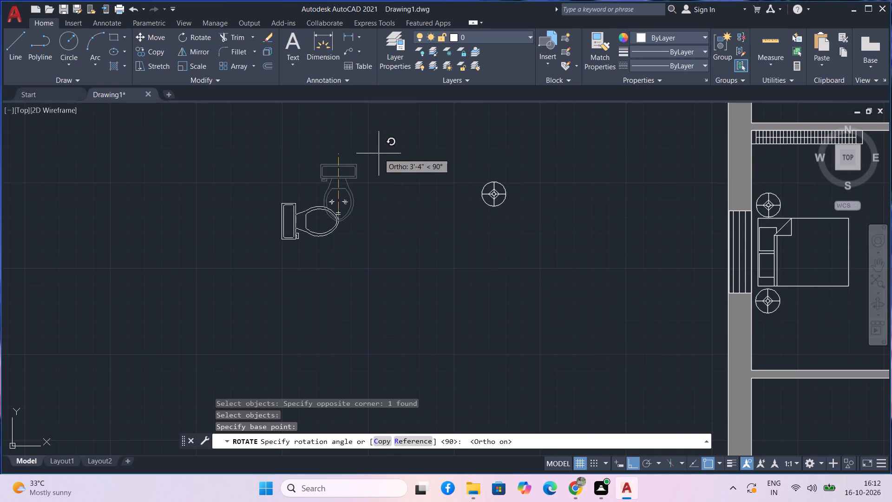
pyautogui.scroll(-3, 379, 153)
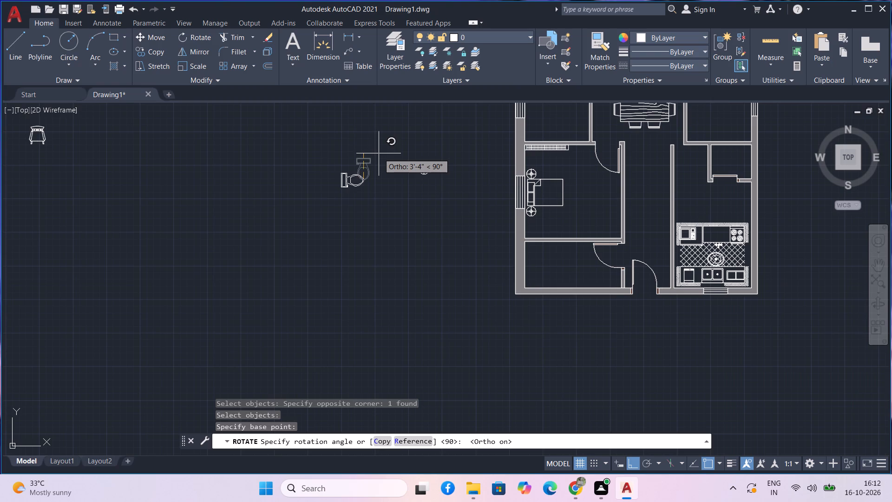
pyautogui.moveTo(379, 153); pyautogui.dragTo(376, 209, button='middle')
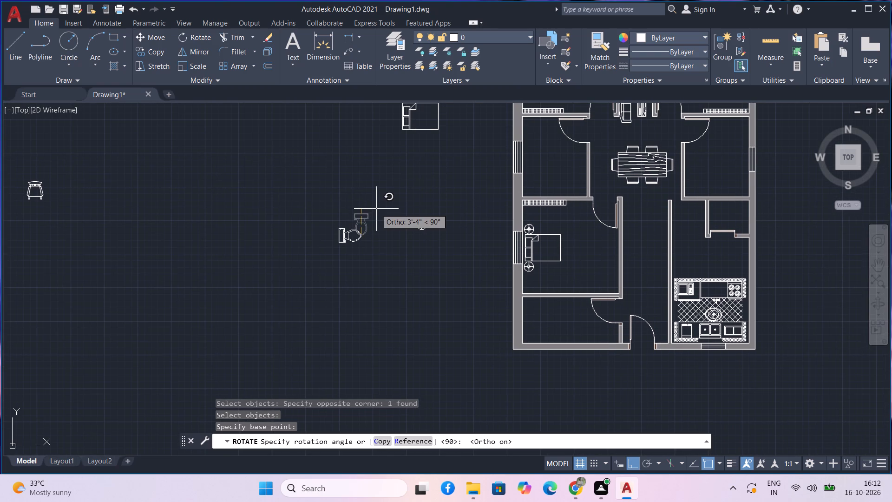
pyautogui.click(376, 180)
# Copy the rotated toilet by its tank's outer lower corner, with Ortho off, into the southwest corner of the middle west room.
pyautogui.scroll(2, 365, 245)
pyautogui.moveTo(373, 254); pyautogui.dragTo(368, 240)
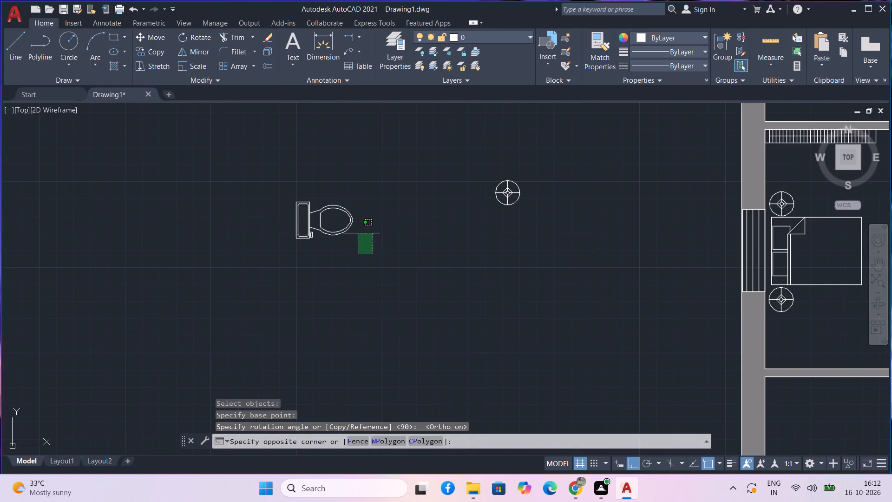
pyautogui.click(358, 233)
pyautogui.moveTo(358, 236); pyautogui.dragTo(358, 231)
pyautogui.click(336, 218)
pyautogui.write('co')
pyautogui.press('space')
pyautogui.scroll(1, 348, 231)
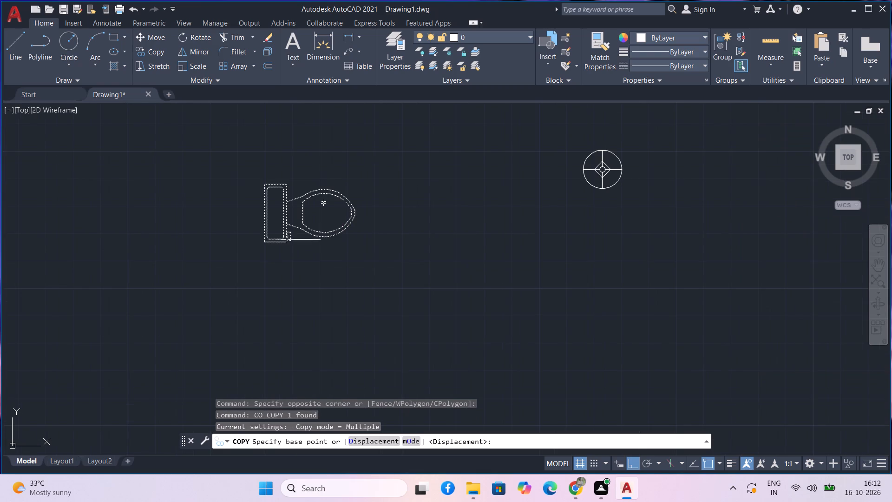
pyautogui.scroll(2, 265, 244)
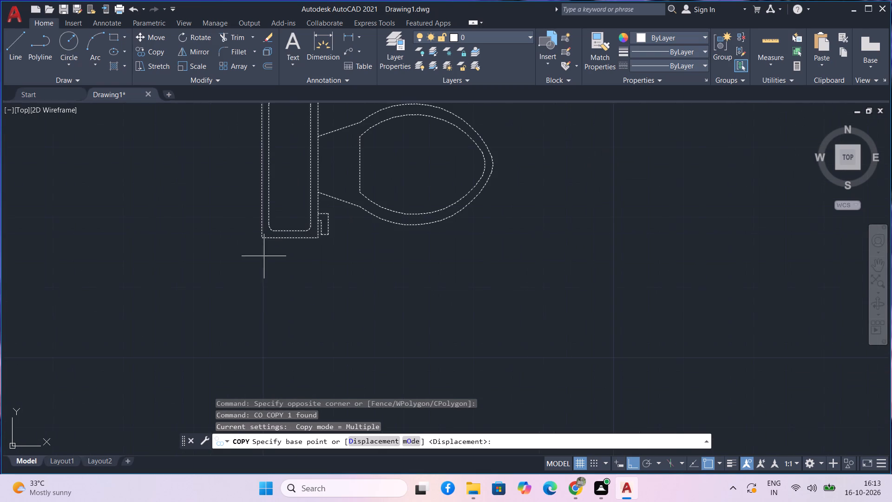
pyautogui.click(262, 235)
pyautogui.scroll(-3, 306, 275)
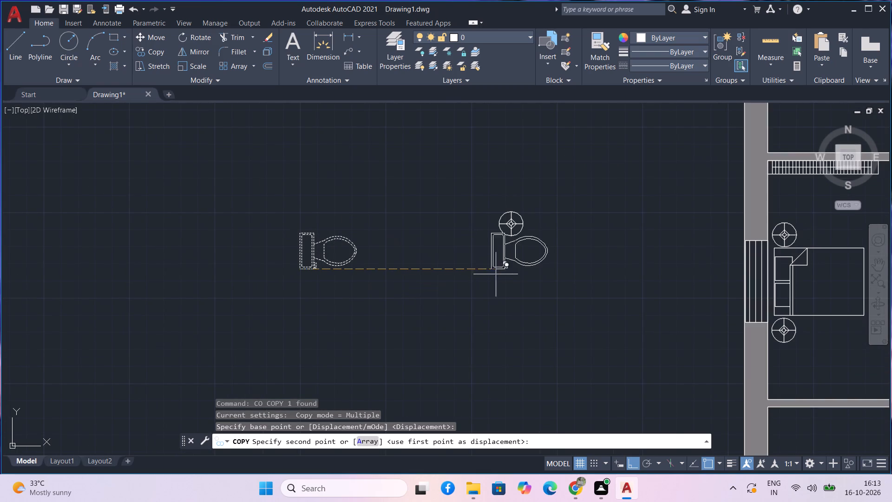
pyautogui.press('F8')
pyautogui.moveTo(543, 252); pyautogui.dragTo(544, 327, button='middle')
pyautogui.scroll(-1, 544, 327)
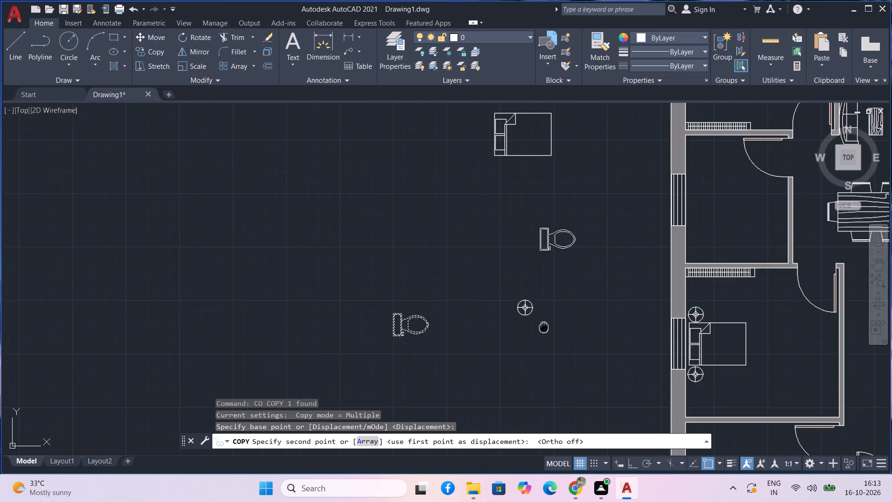
pyautogui.scroll(-1, 602, 304)
pyautogui.scroll(2, 664, 272)
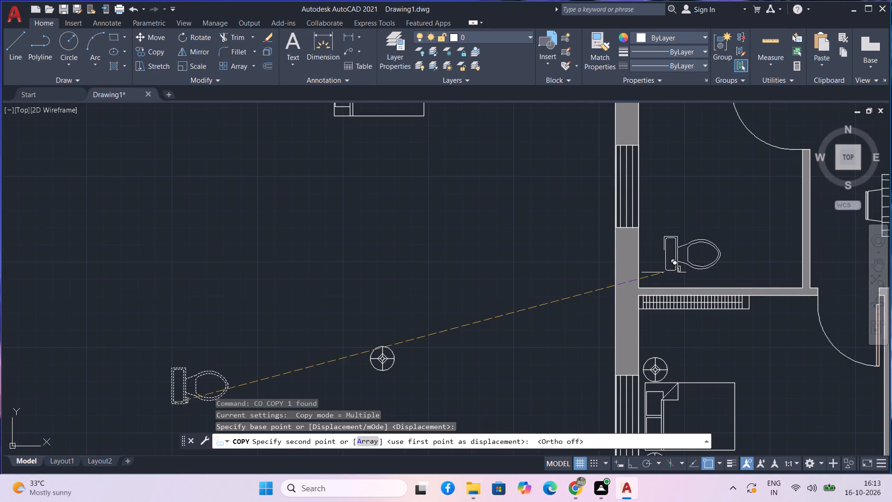
pyautogui.scroll(1, 659, 271)
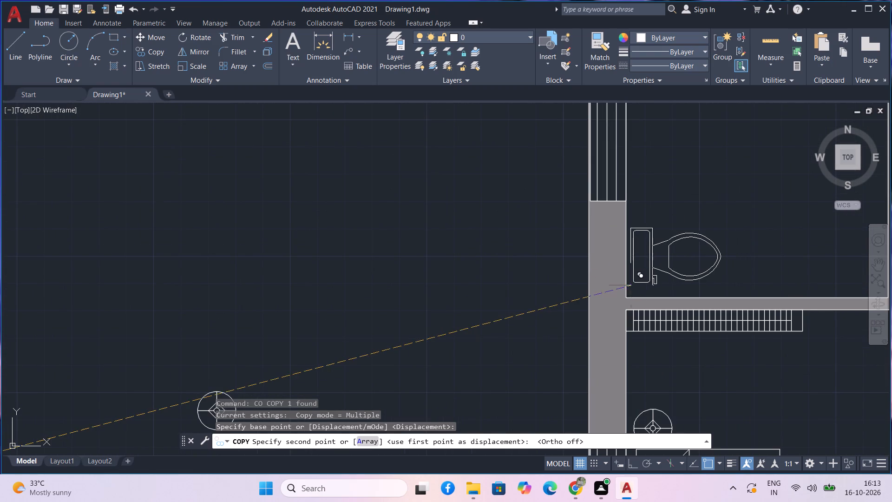
pyautogui.scroll(-2, 633, 288)
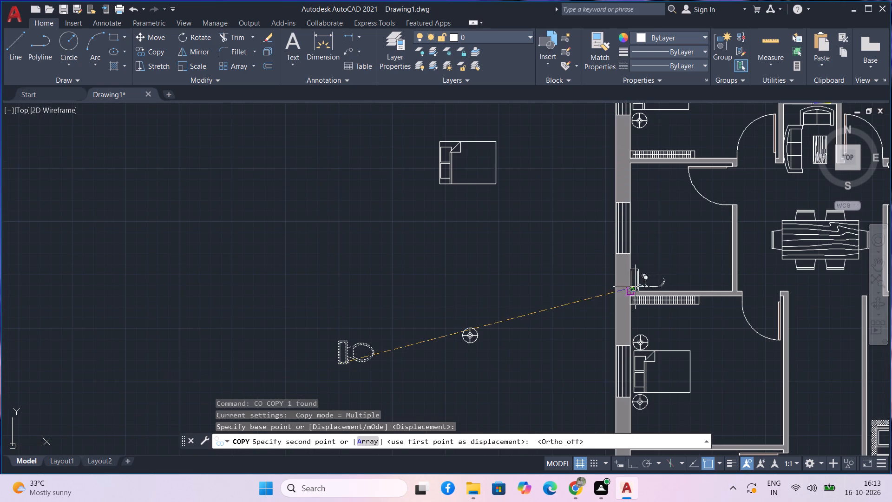
pyautogui.scroll(2, 638, 286)
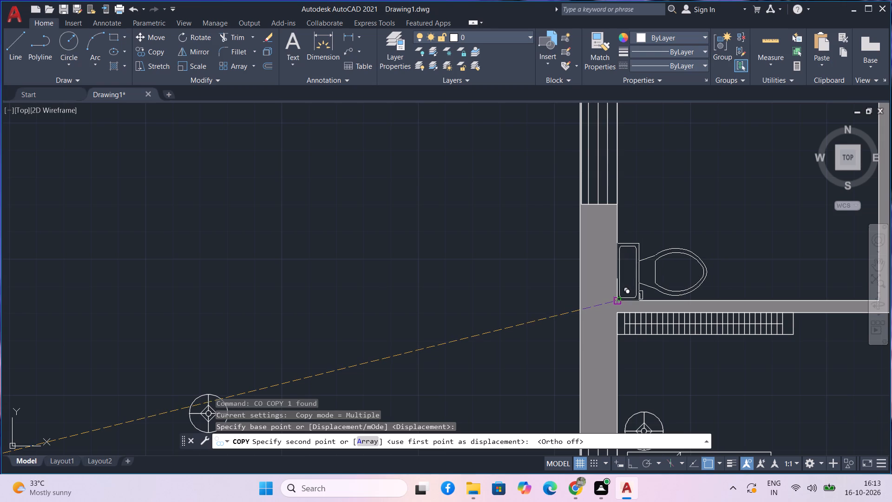
pyautogui.scroll(2, 619, 298)
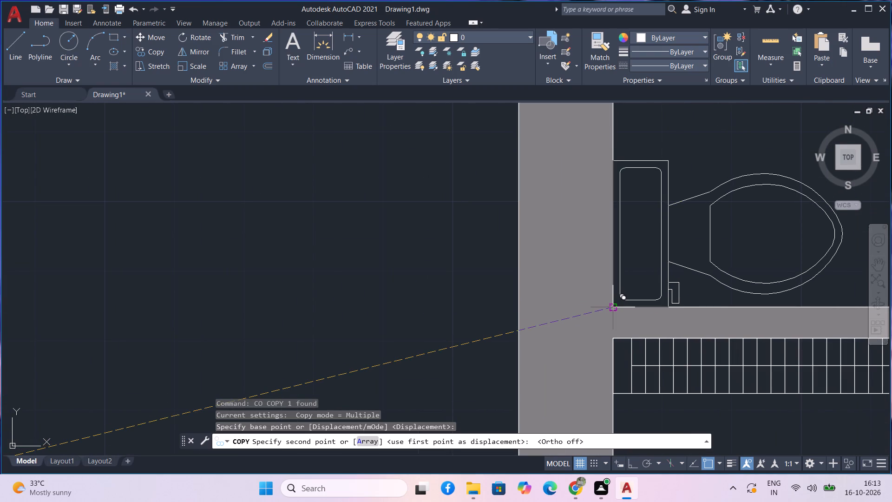
pyautogui.click(613, 304)
# Place a second toilet copy freely inside the middle east room and finish copying.
pyautogui.scroll(-3, 688, 264)
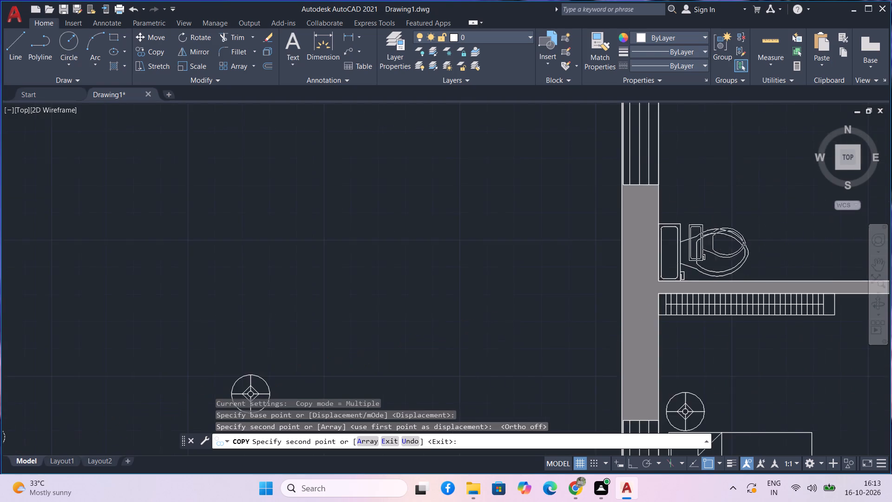
pyautogui.moveTo(689, 261); pyautogui.dragTo(544, 235, button='middle')
pyautogui.scroll(-3, 544, 235)
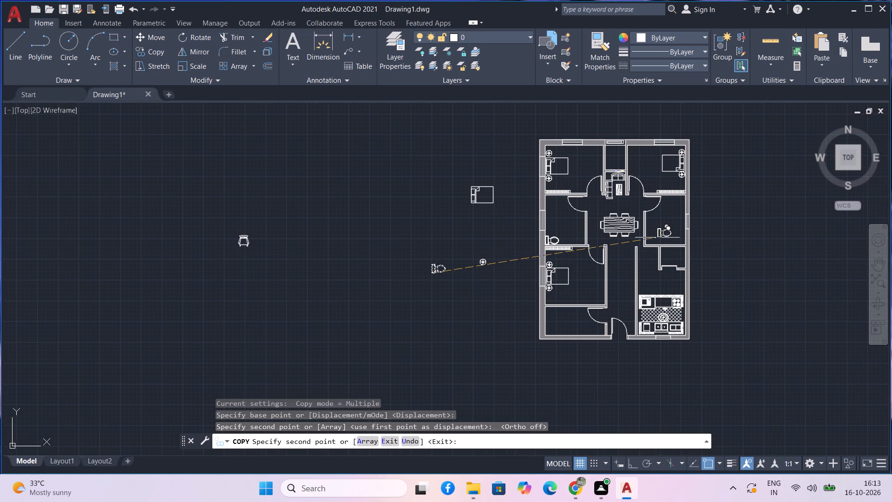
pyautogui.click(657, 238)
pyautogui.press('Escape')
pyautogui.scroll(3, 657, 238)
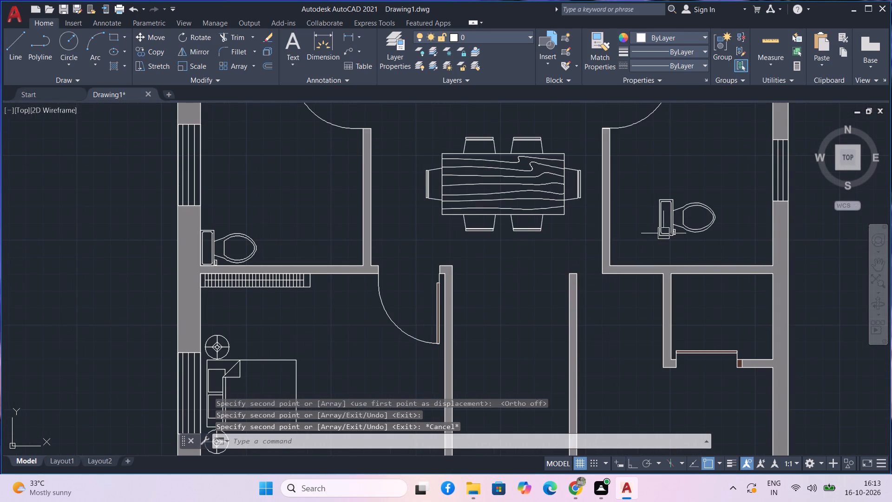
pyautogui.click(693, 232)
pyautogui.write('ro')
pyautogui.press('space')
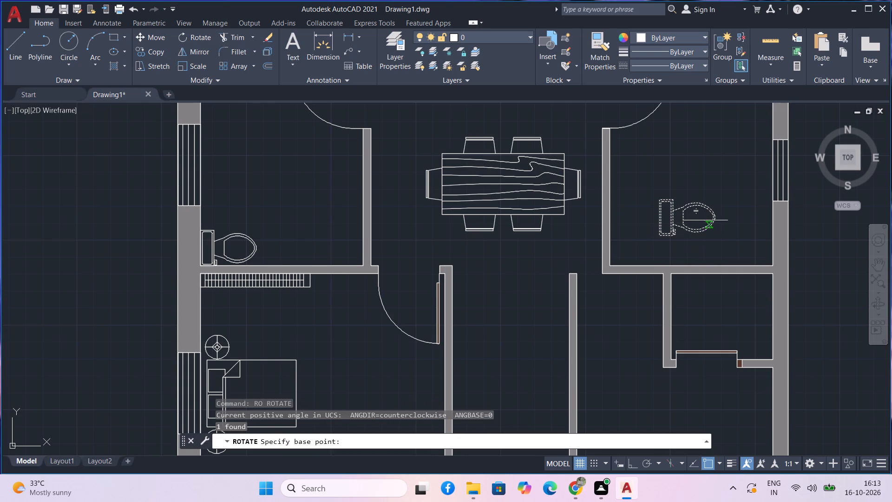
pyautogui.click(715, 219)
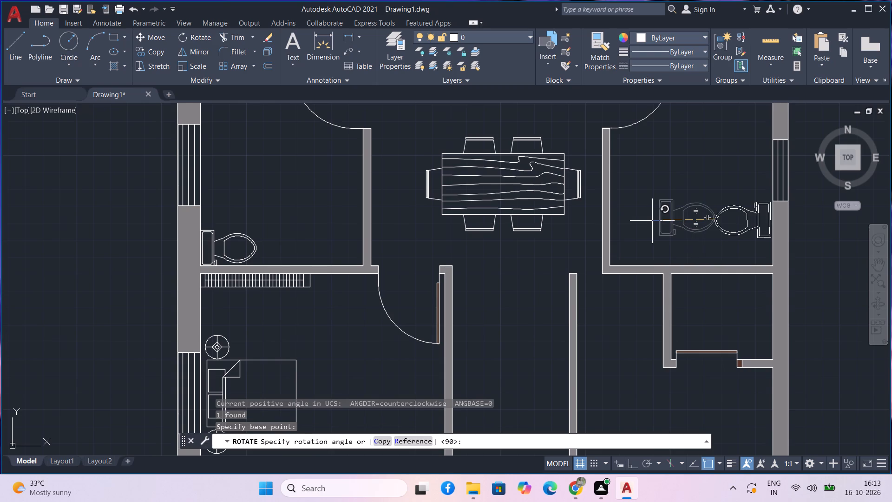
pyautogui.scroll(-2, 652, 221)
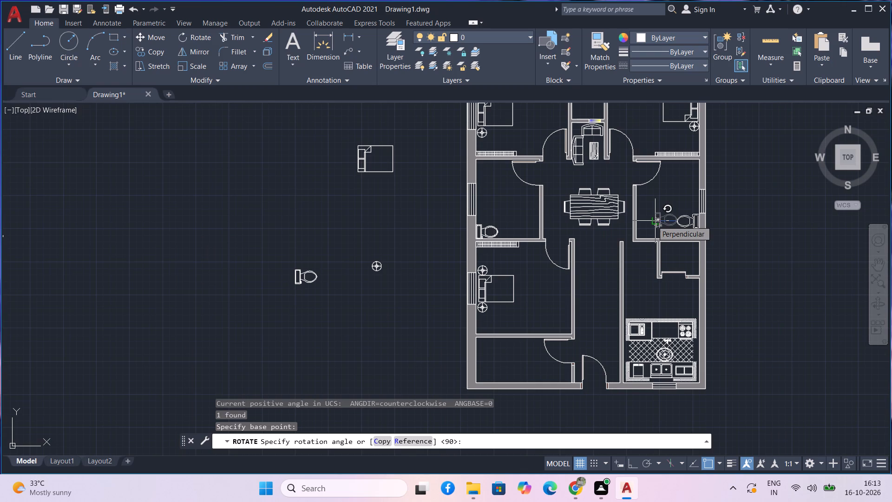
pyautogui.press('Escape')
# Move the toilet in the middle east room by its tank's lower outer corner into that room's southwest inner corner.
pyautogui.click(663, 222)
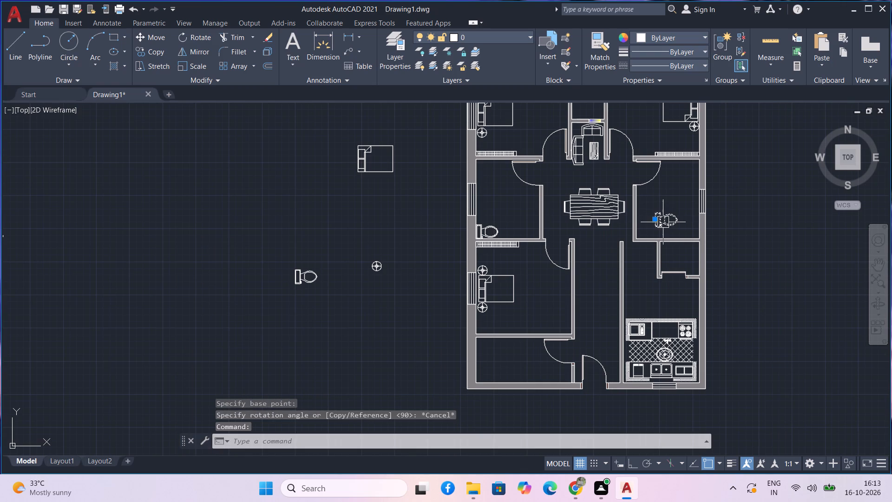
pyautogui.write('m')
pyautogui.press('space')
pyautogui.scroll(2, 665, 224)
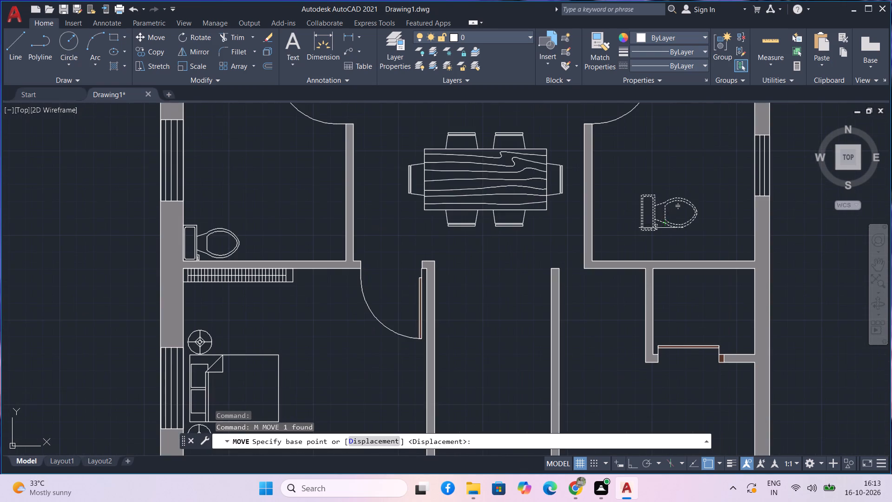
pyautogui.scroll(2, 661, 228)
pyautogui.click(606, 237)
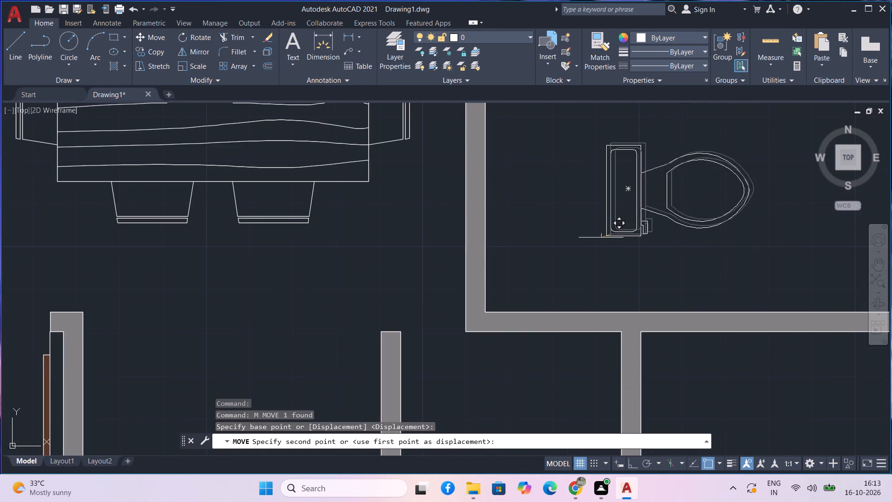
pyautogui.click(486, 310)
# Delete the loose table lamp and the loose toilet left outside the floor plan.
pyautogui.scroll(-1, 592, 257)
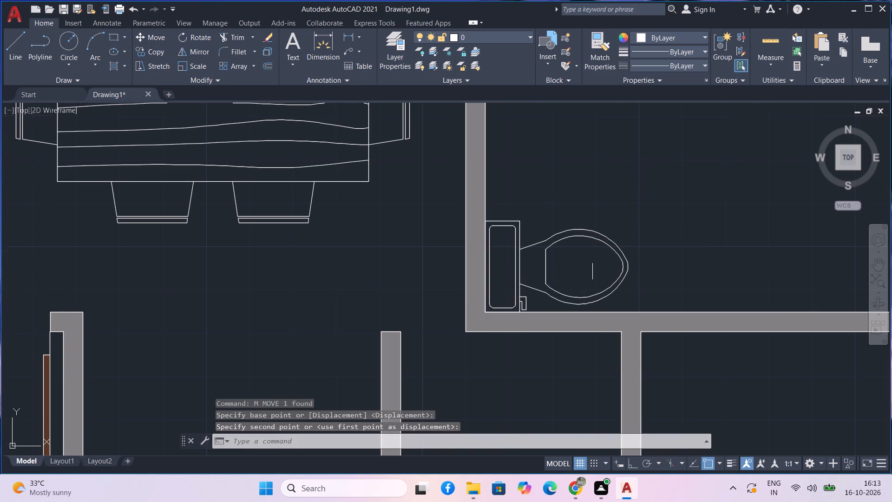
pyautogui.scroll(-1, 592, 257)
pyautogui.moveTo(625, 258); pyautogui.dragTo(629, 244, button='middle')
pyautogui.scroll(-1, 631, 235)
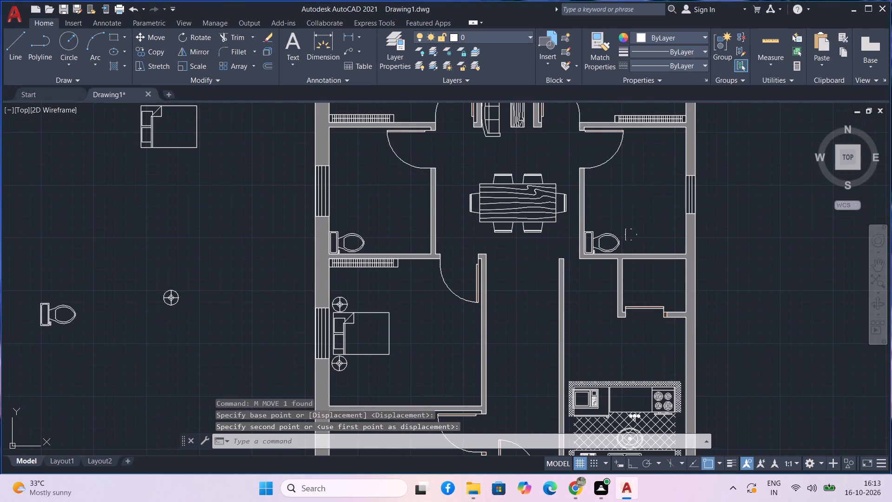
pyautogui.moveTo(640, 224); pyautogui.dragTo(640, 231, button='middle')
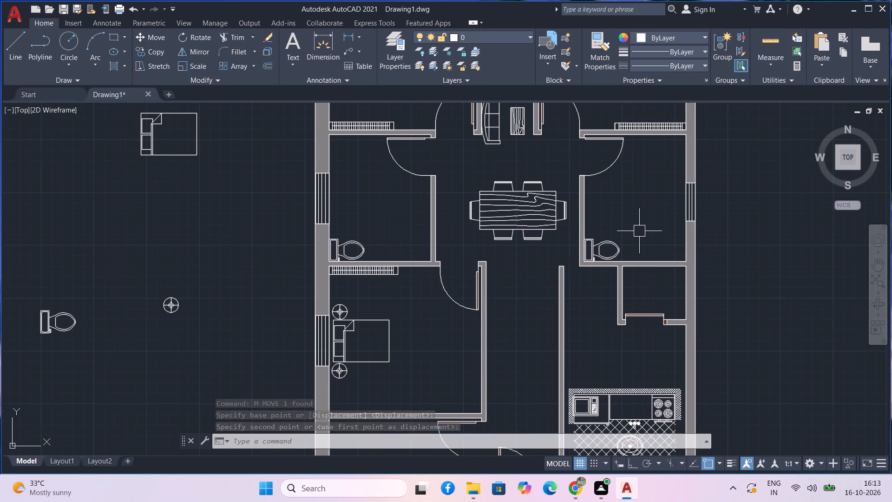
pyautogui.scroll(-1, 639, 231)
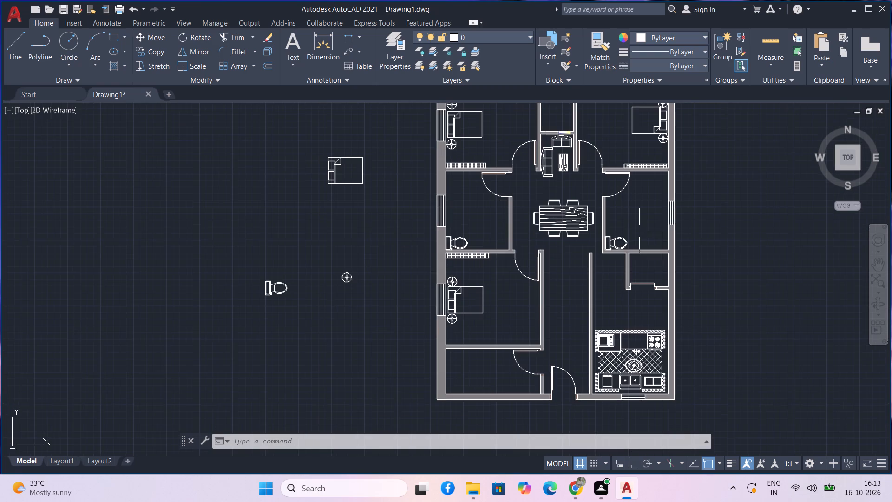
pyautogui.click(353, 285)
pyautogui.press('Delete')
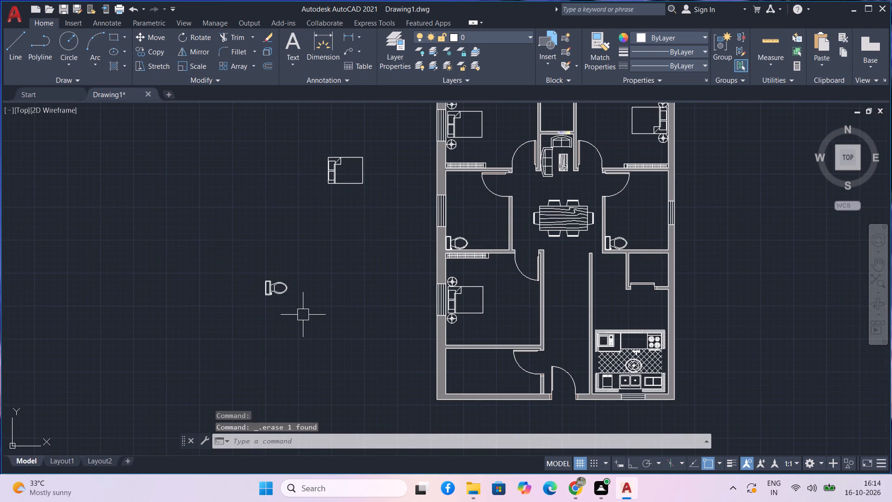
pyautogui.click(300, 303)
pyautogui.click(270, 270)
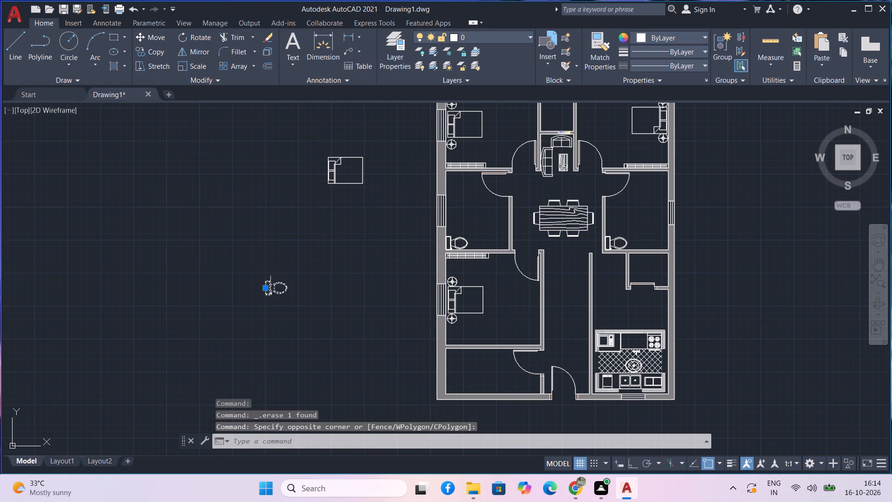
pyautogui.press('Delete')
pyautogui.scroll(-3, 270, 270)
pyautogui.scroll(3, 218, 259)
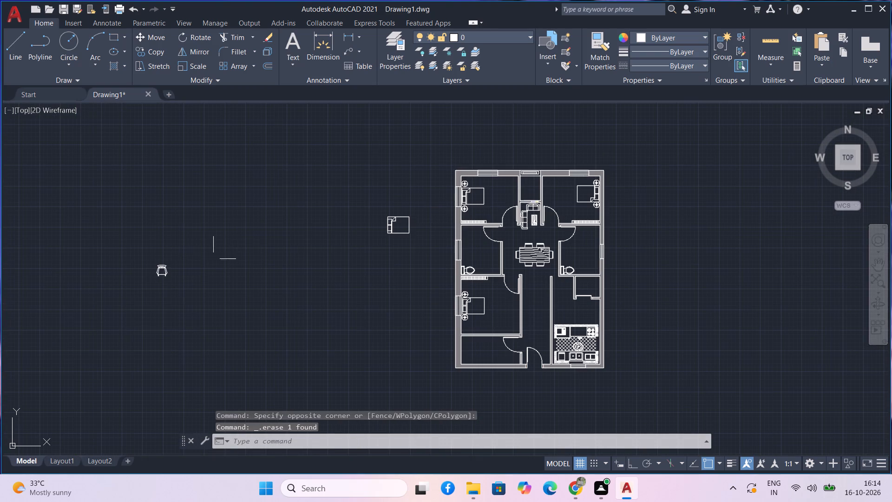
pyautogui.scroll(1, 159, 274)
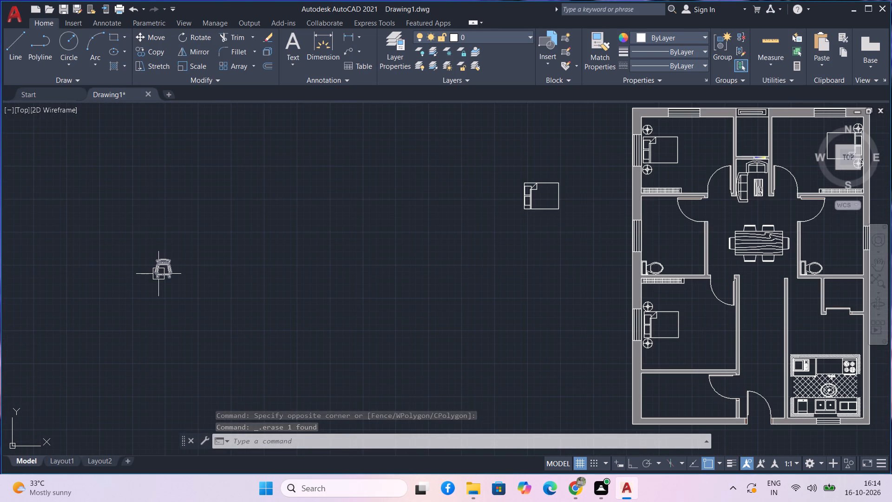
# Move the loose chair by its lower east leg into the southwest room's northwest corner, with its back against the north wall.
pyautogui.click(158, 274)
pyautogui.press('m')
pyautogui.press('space')
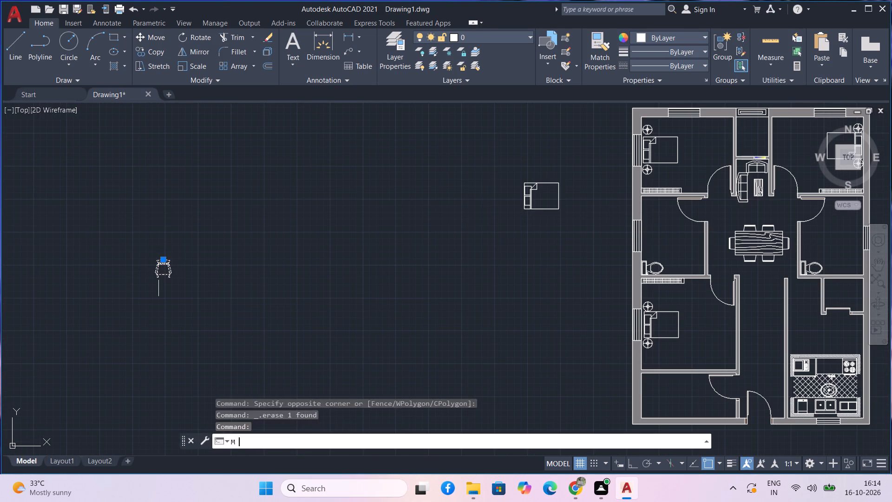
pyautogui.click(171, 281)
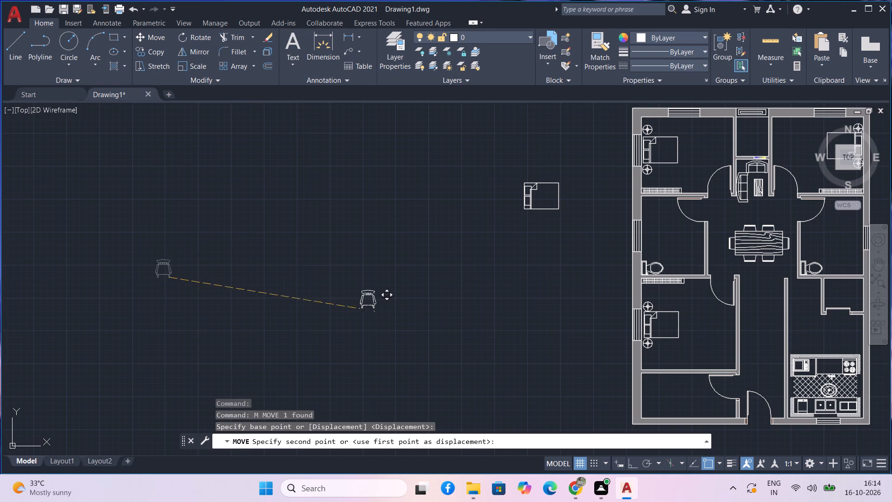
pyautogui.moveTo(399, 320); pyautogui.dragTo(334, 225, button='middle')
pyautogui.scroll(2, 609, 295)
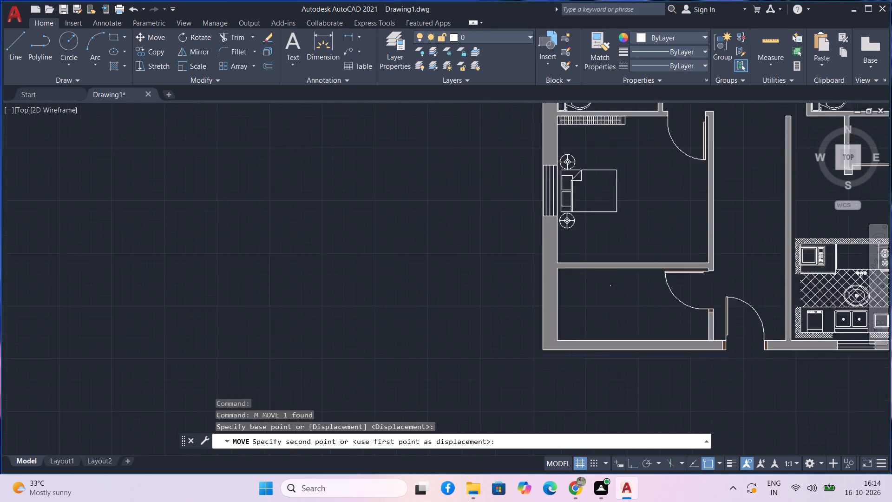
pyautogui.scroll(1, 601, 307)
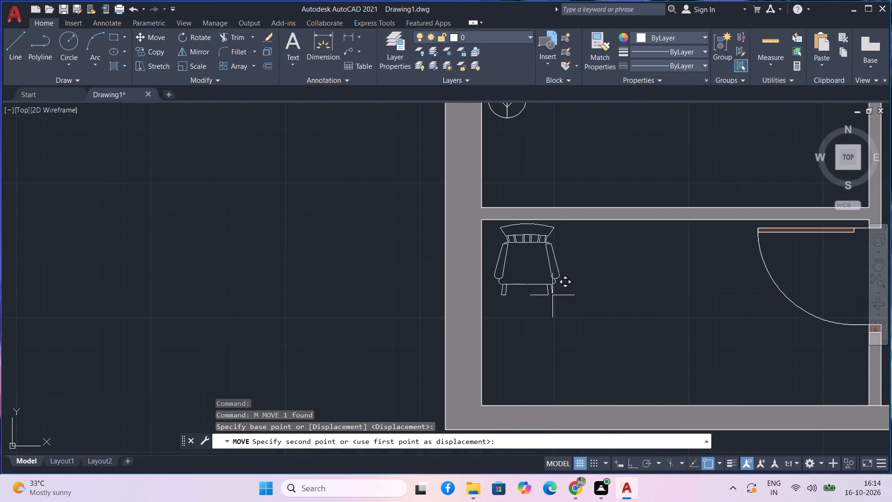
pyautogui.scroll(1, 552, 295)
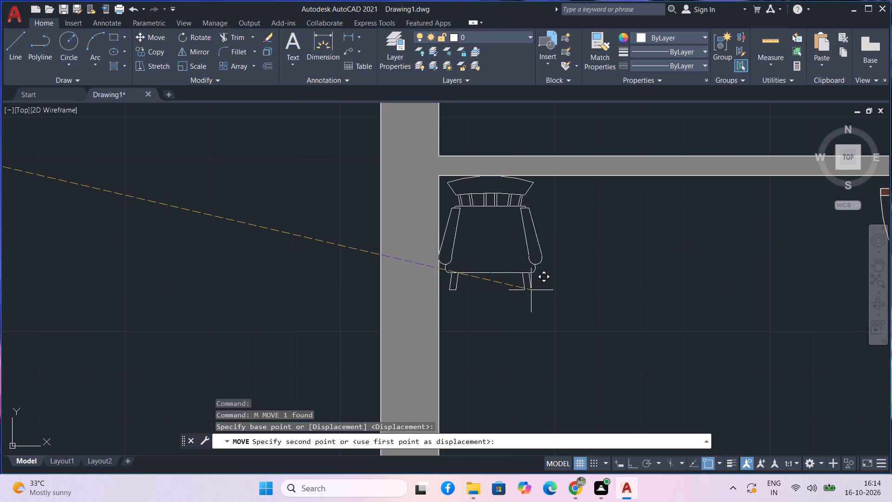
pyautogui.click(531, 290)
pyautogui.scroll(-1, 577, 308)
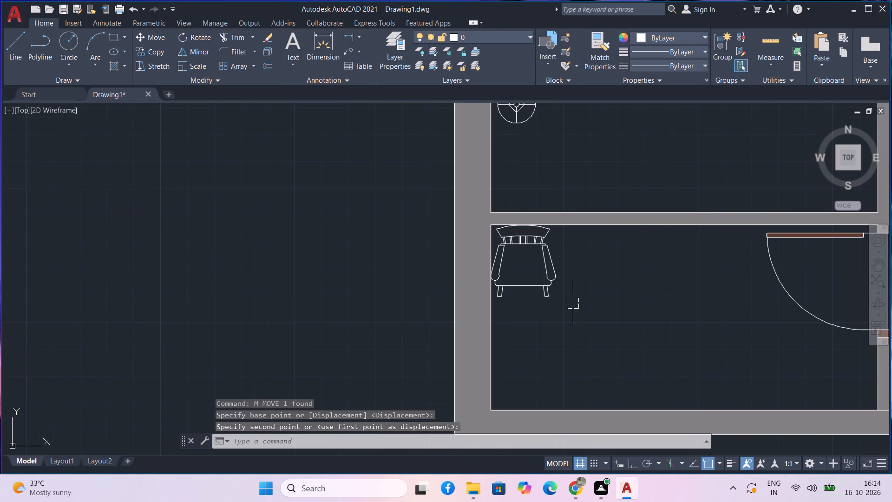
# Copy the corner chair once eastward along the north wall and once freely into the southwest room's lower middle, then finish copying.
pyautogui.click(539, 284)
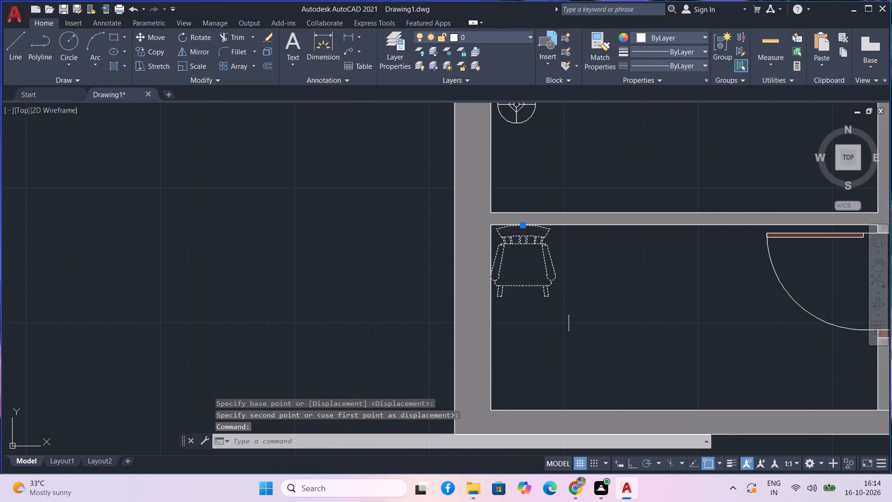
pyautogui.write('co')
pyautogui.press('space')
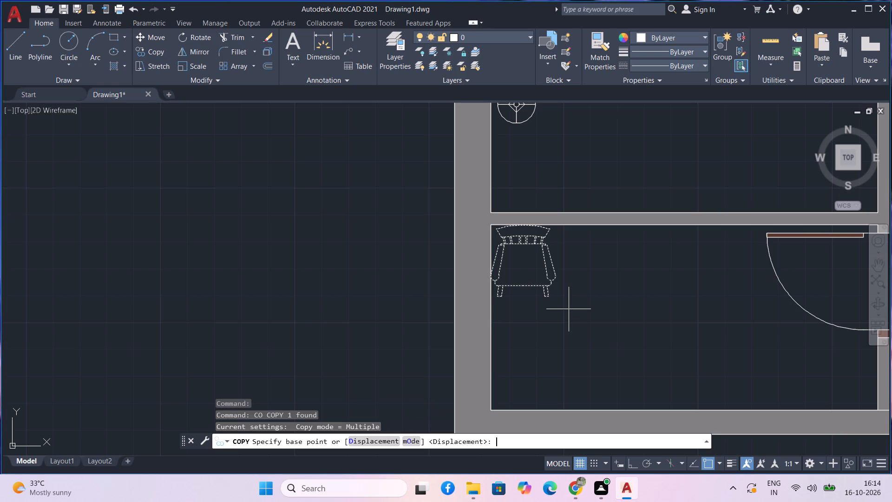
pyautogui.click(545, 289)
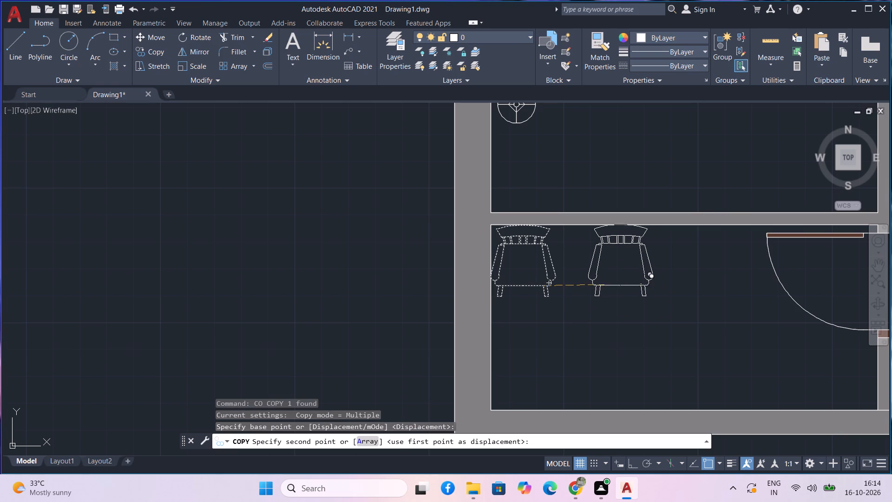
pyautogui.scroll(2, 642, 283)
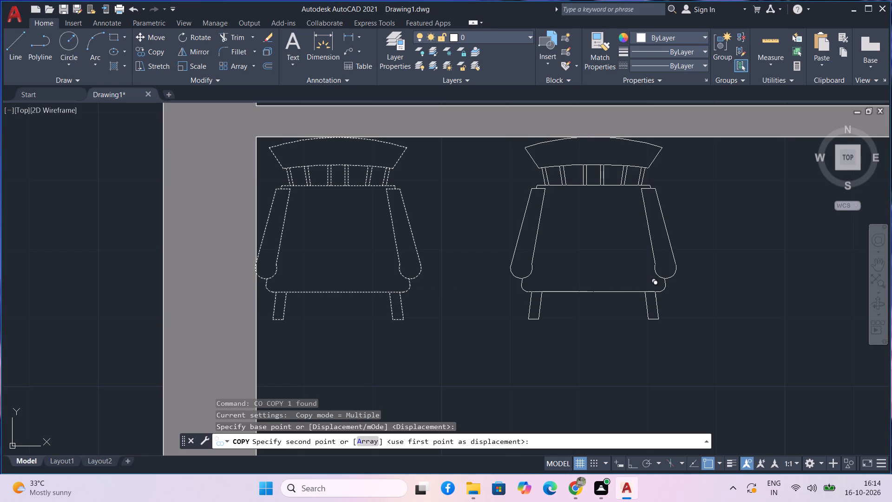
pyautogui.click(645, 292)
pyautogui.scroll(-2, 656, 300)
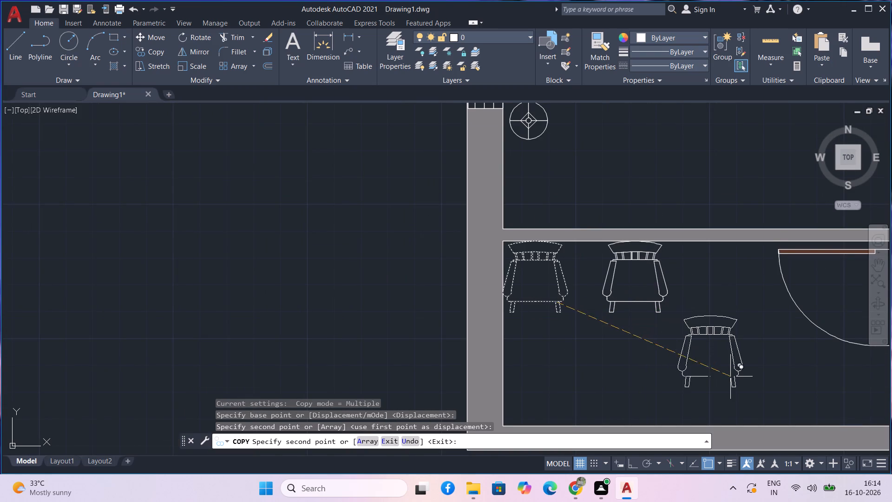
pyautogui.moveTo(718, 370); pyautogui.dragTo(714, 360, button='middle')
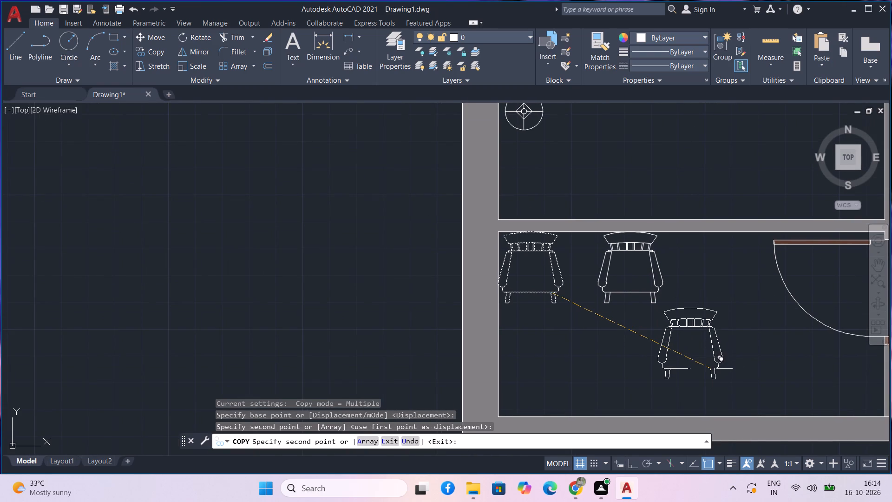
pyautogui.click(710, 369)
pyautogui.press('space')
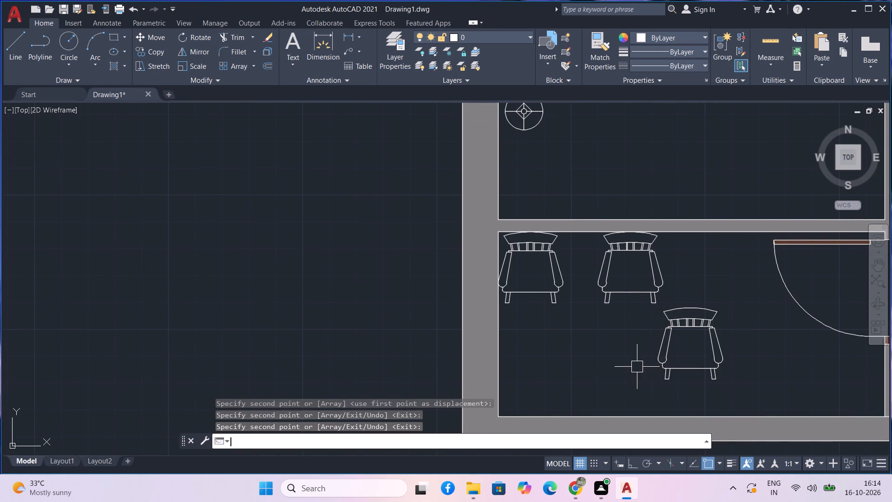
# Rotate the chair in the room's lower middle 270° about its lower east leg, with Ortho on, so its back faces east.
pyautogui.click(721, 372)
pyautogui.write('ro')
pyautogui.press('space')
pyautogui.click(721, 377)
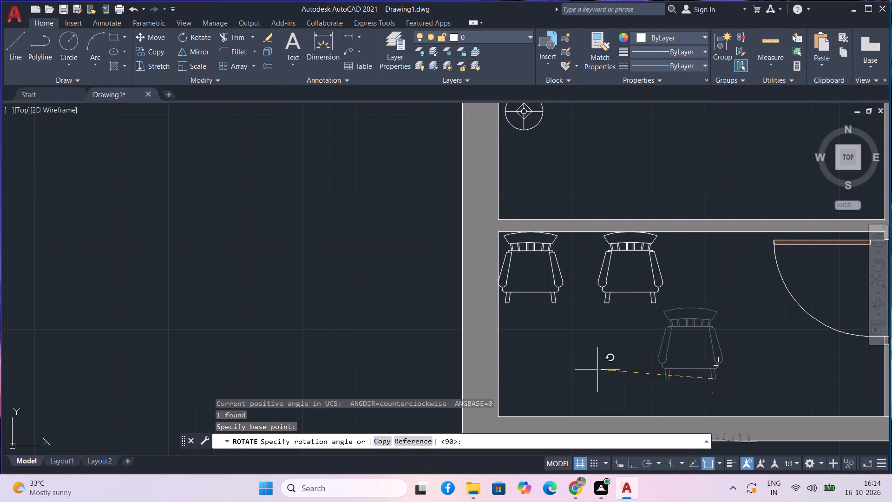
pyautogui.press('F8')
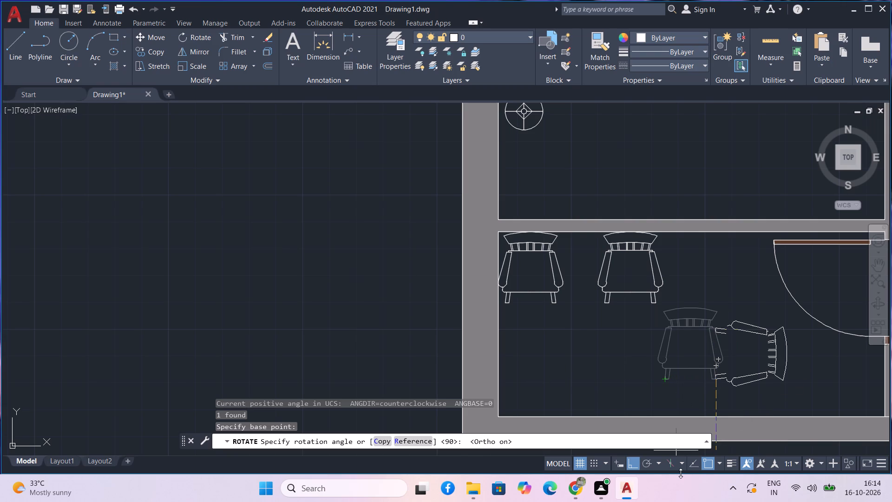
pyautogui.scroll(-2, 681, 473)
pyautogui.scroll(-2, 665, 398)
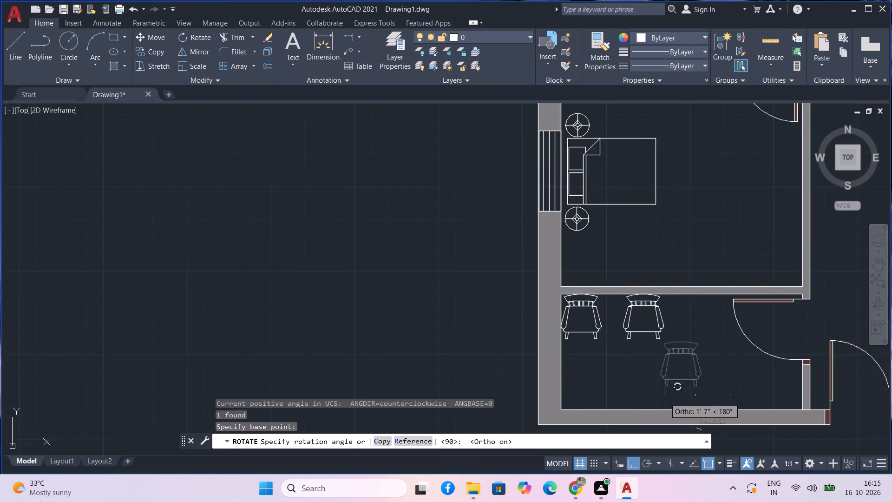
pyautogui.scroll(-1, 665, 398)
pyautogui.moveTo(662, 394); pyautogui.dragTo(586, 295, button='middle')
pyautogui.scroll(1, 602, 342)
pyautogui.click(623, 343)
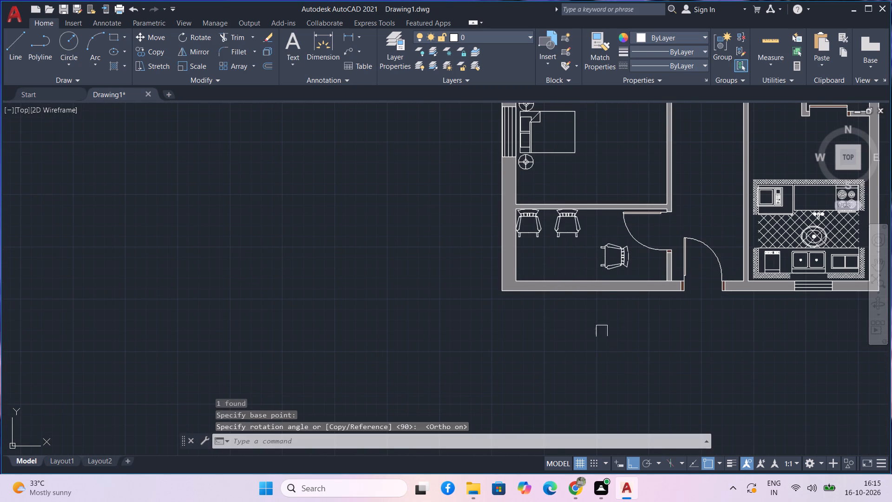
# Move the rotated chair about 1'-9" straight west within the southwest room.
pyautogui.click(610, 270)
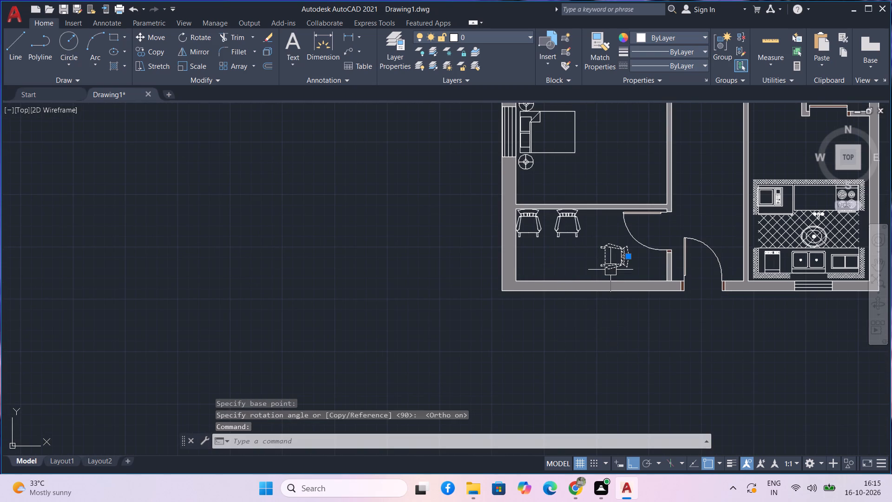
pyautogui.write('m')
pyautogui.press('space')
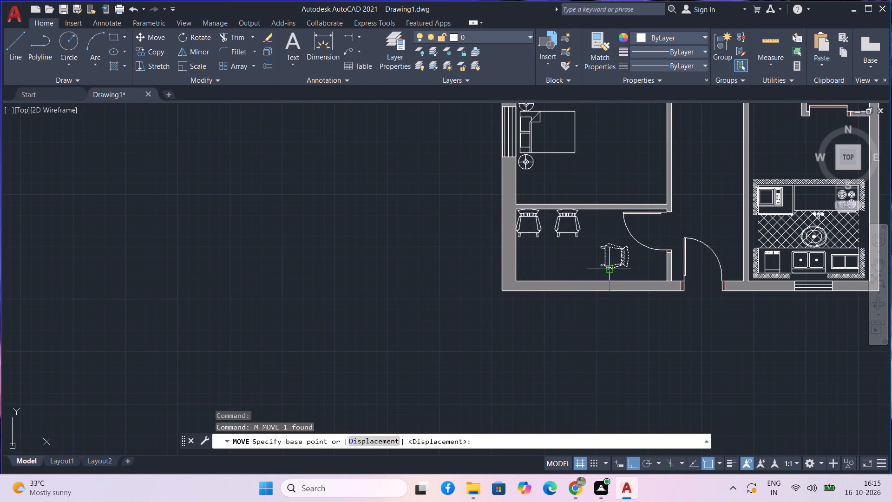
pyautogui.click(605, 268)
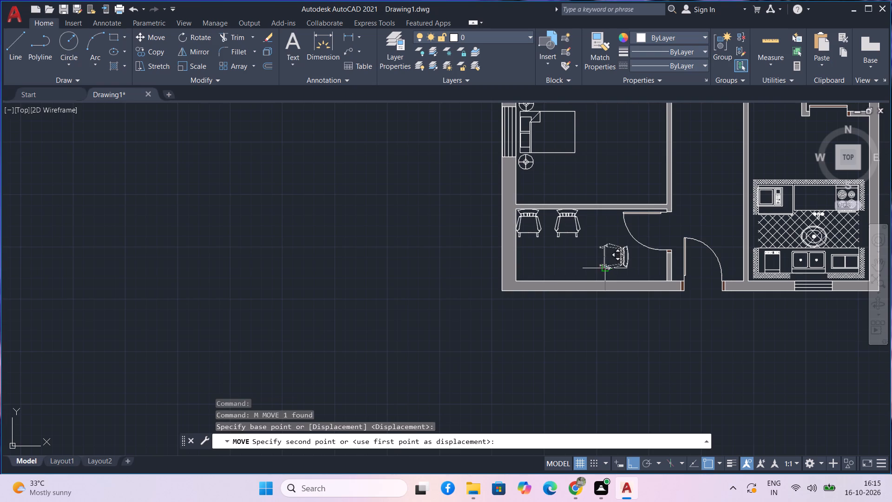
pyautogui.scroll(2, 589, 271)
pyautogui.moveTo(589, 271); pyautogui.dragTo(588, 283, button='middle')
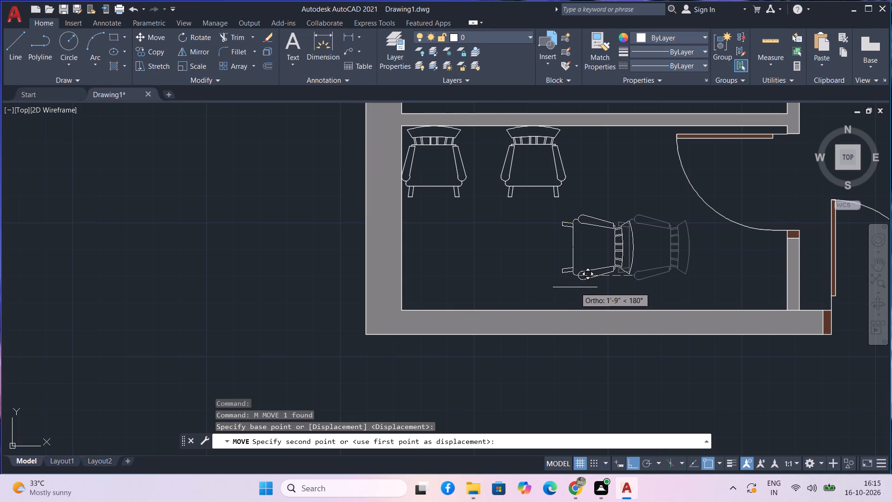
pyautogui.click(575, 287)
# Copy the rotated chair about 11'-1" straight west, outside the building, and finish copying.
pyautogui.click(584, 283)
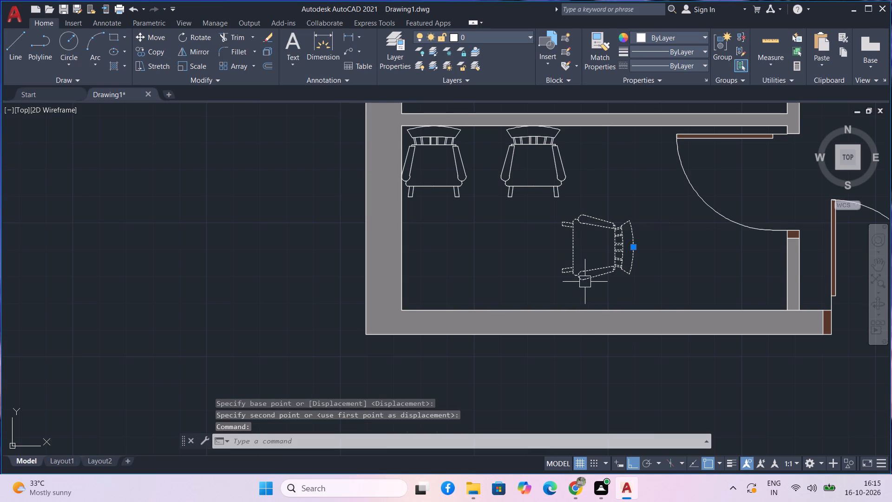
pyautogui.write('co')
pyautogui.press('space')
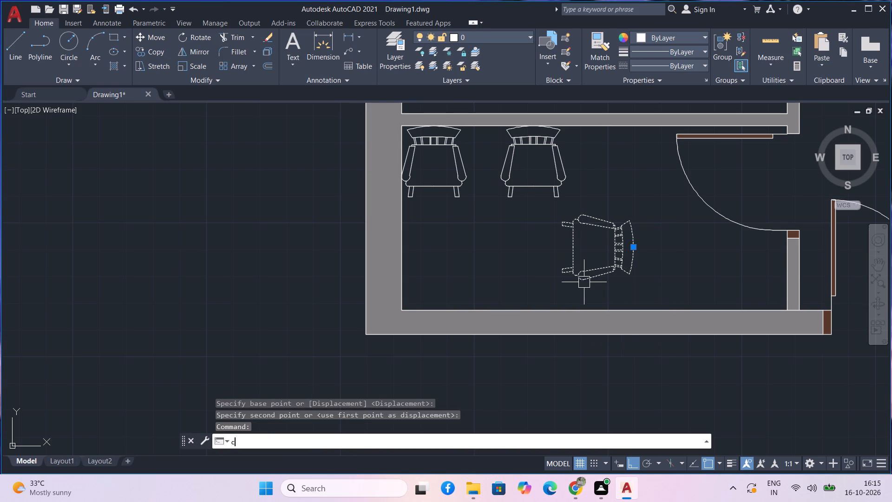
pyautogui.click(584, 282)
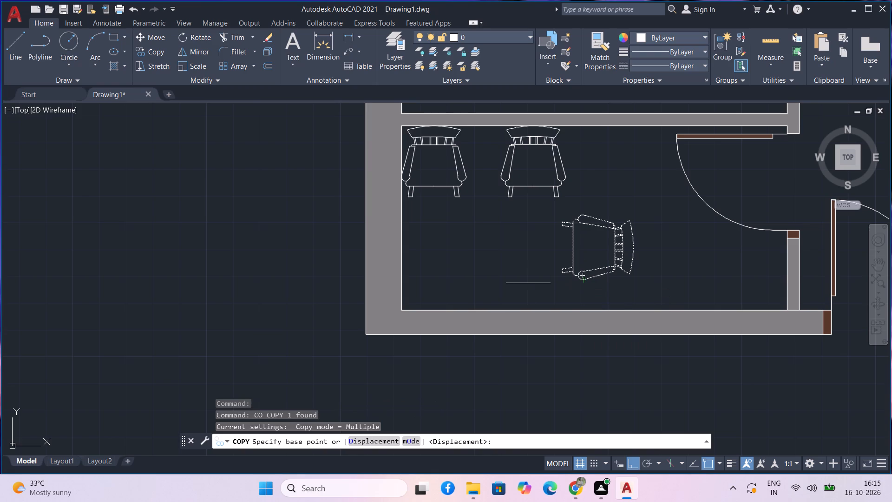
pyautogui.click(574, 269)
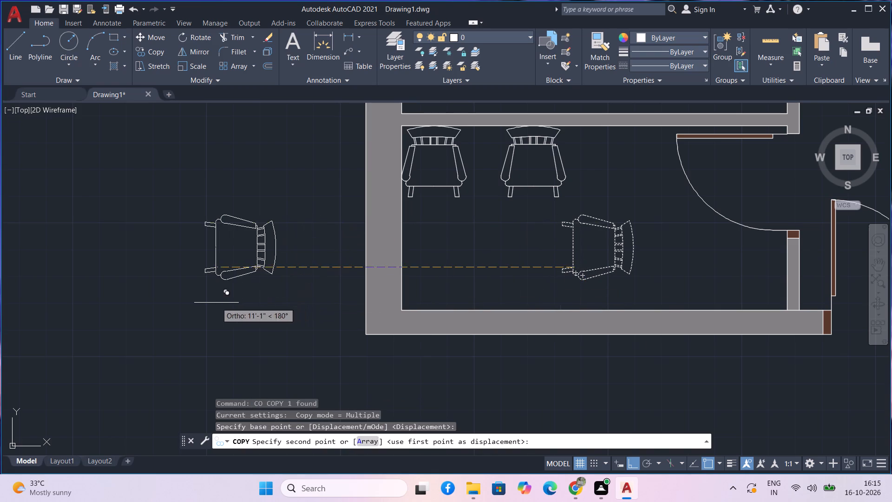
pyautogui.click(216, 303)
pyautogui.press('Escape')
# Rotate the chair copy outside the building half a turn about its upper leg's end so its back faces west.
pyautogui.moveTo(290, 279); pyautogui.dragTo(282, 264)
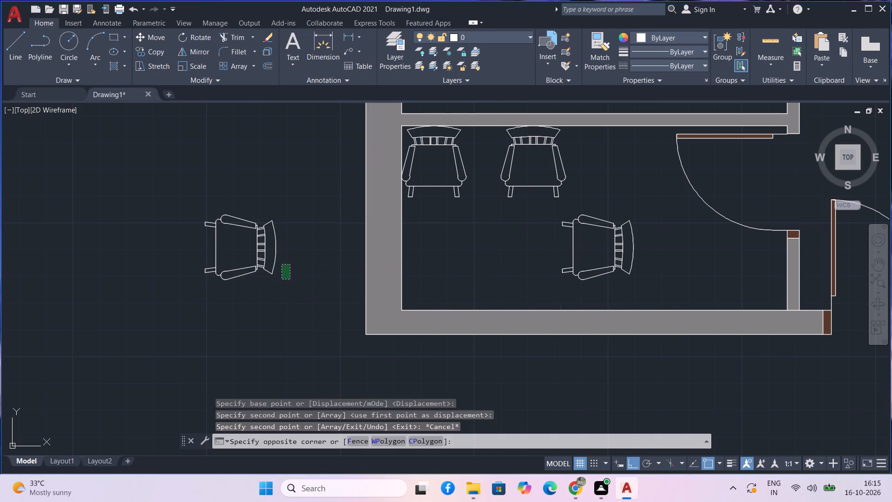
pyautogui.click(203, 231)
pyautogui.write('ro')
pyautogui.press('space')
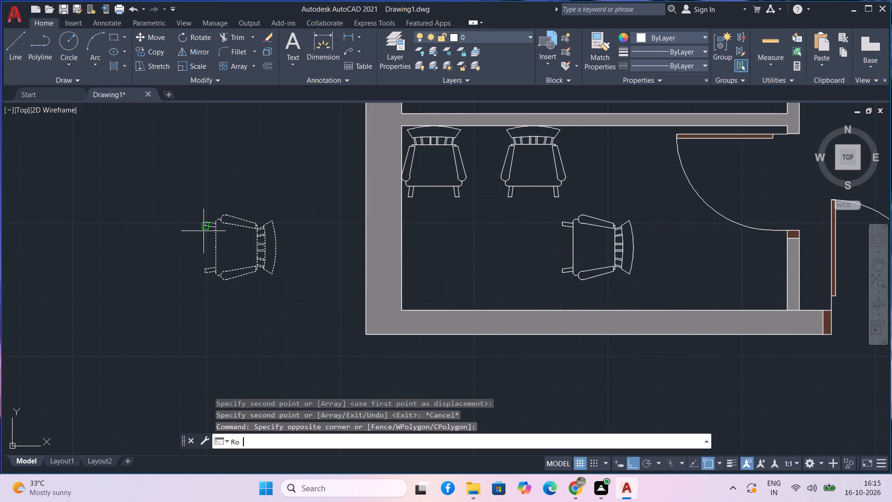
pyautogui.click(201, 224)
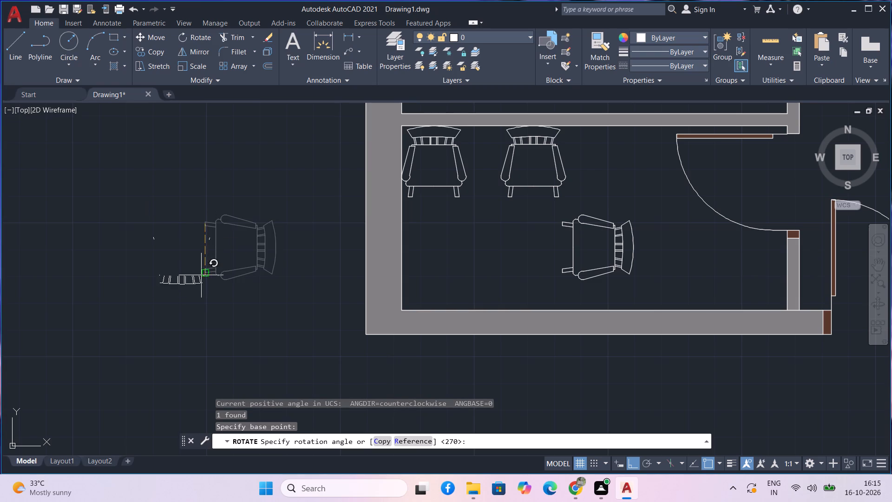
pyautogui.click(125, 274)
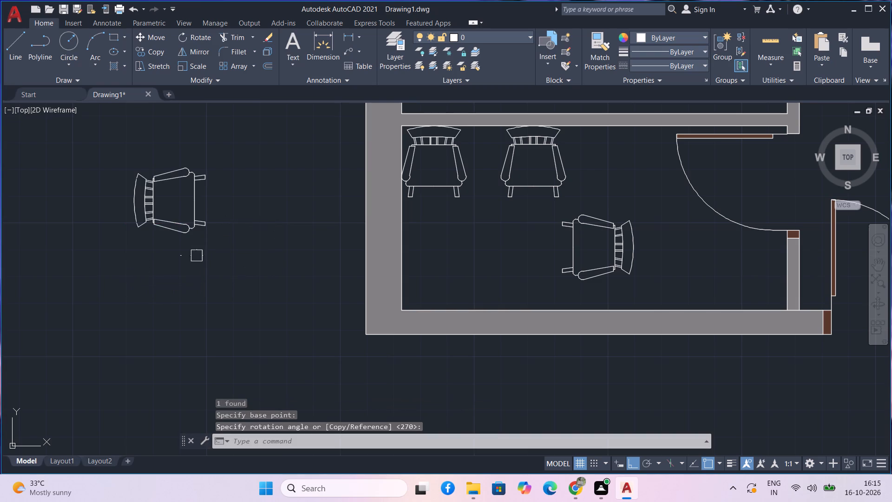
# Move the west-backed chair by its lower leg, with Ortho off, into the southwest room against the west wall, opposite the east-backed chair.
pyautogui.moveTo(198, 218); pyautogui.dragTo(193, 208)
pyautogui.click(172, 204)
pyautogui.write('m')
pyautogui.press('space')
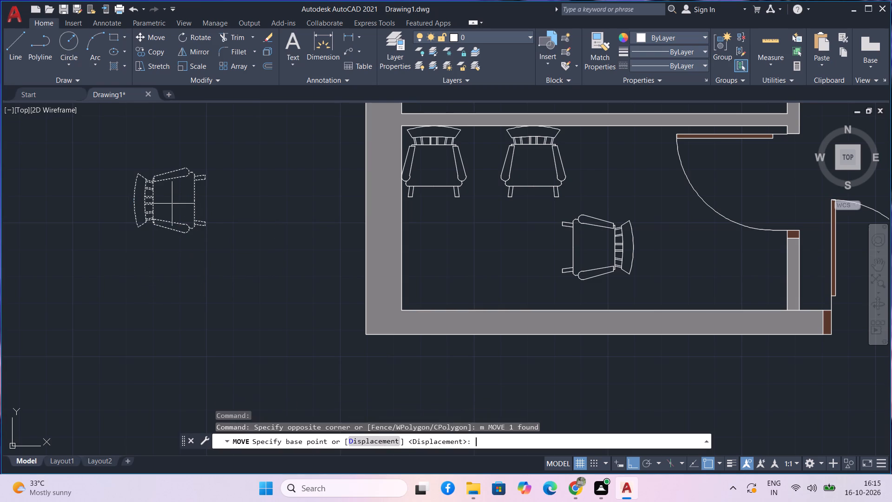
pyautogui.click(207, 226)
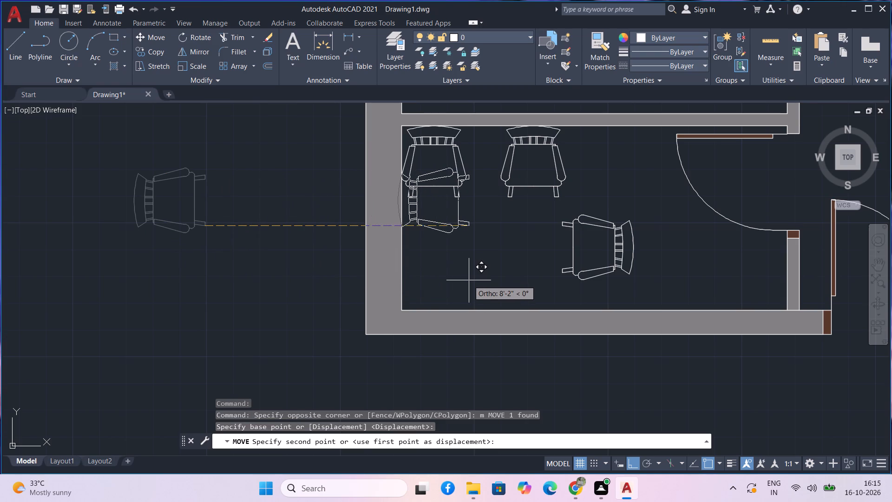
pyautogui.press('F8')
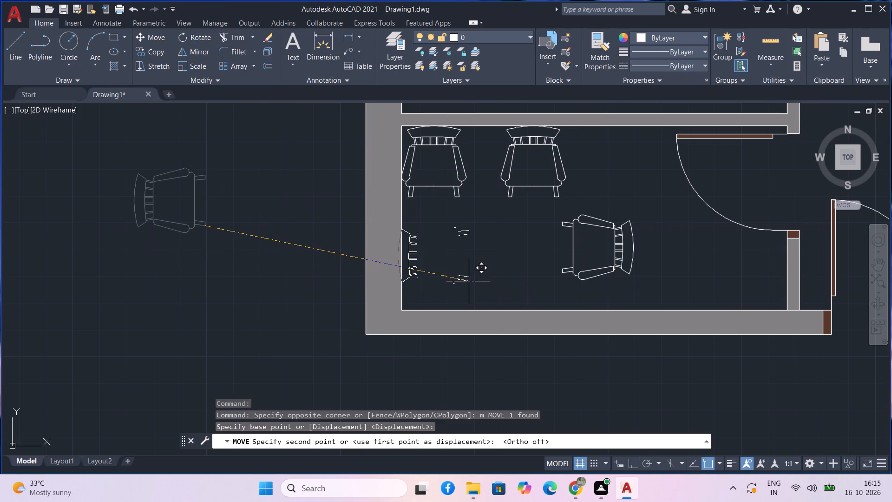
pyautogui.scroll(2, 472, 277)
pyautogui.scroll(-1, 473, 275)
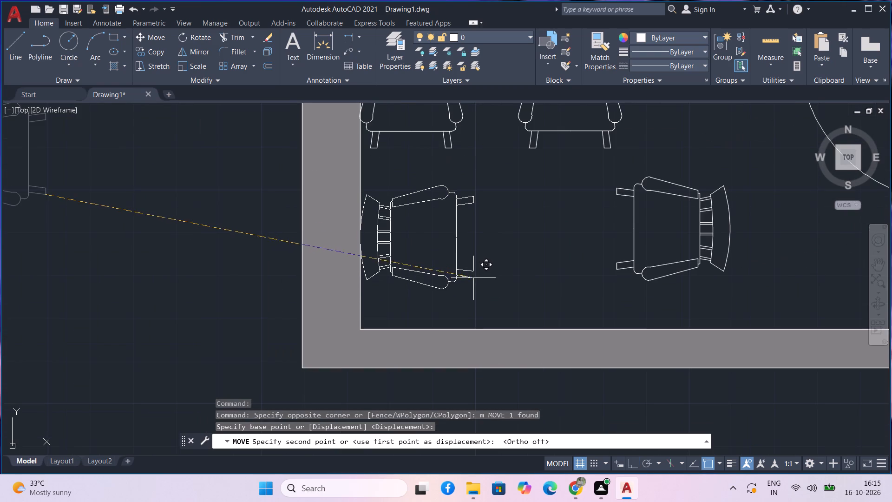
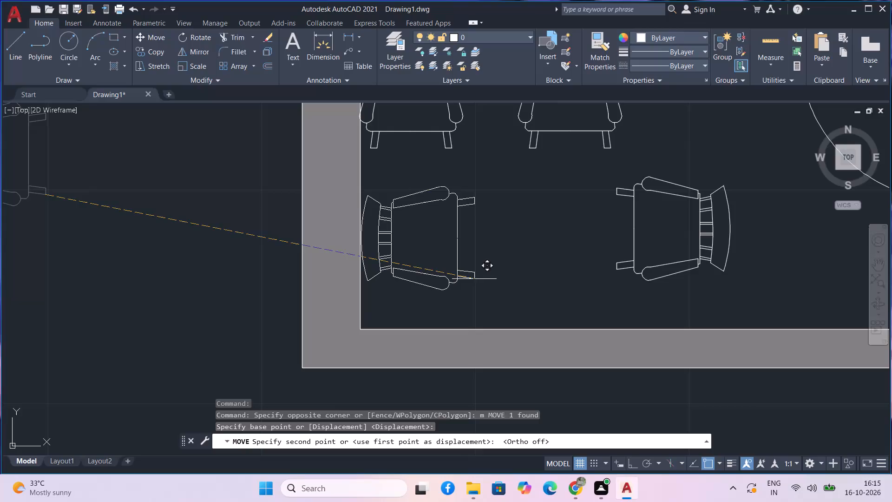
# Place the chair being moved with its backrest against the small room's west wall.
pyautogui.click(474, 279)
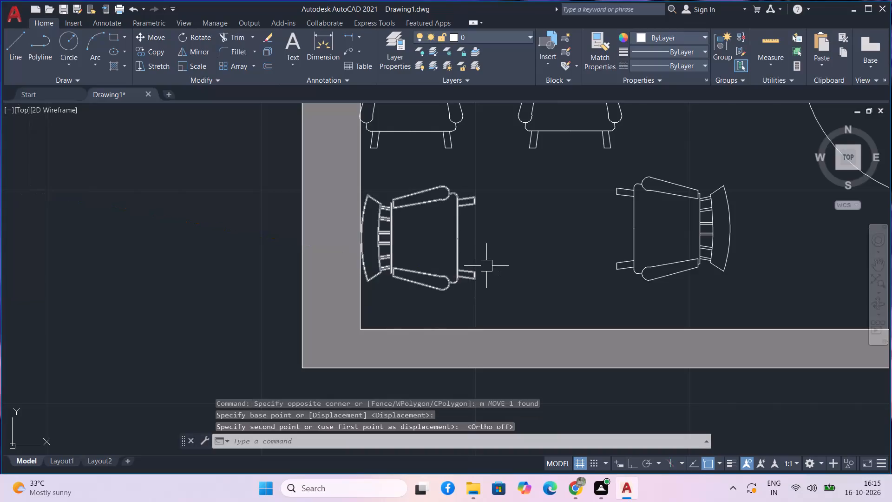
# Move the east-facing and west-facing chairs out of the small room into the empty space south of the plan.
pyautogui.scroll(-2, 487, 265)
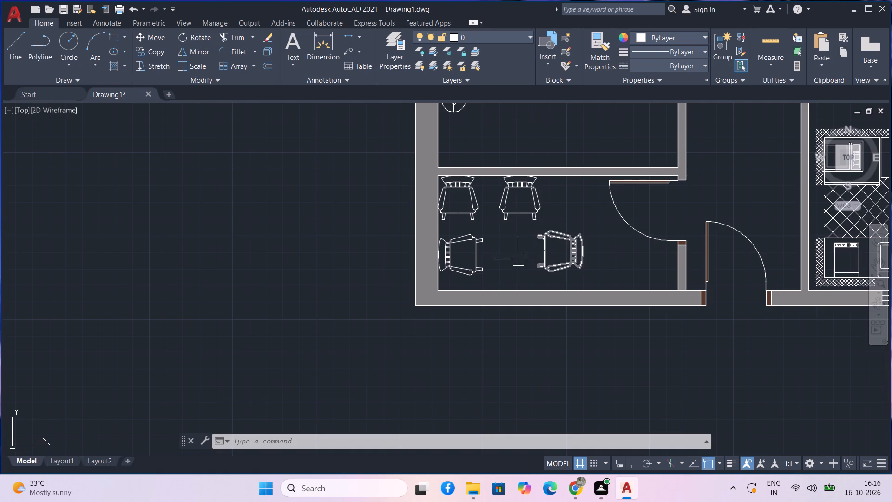
pyautogui.click(476, 268)
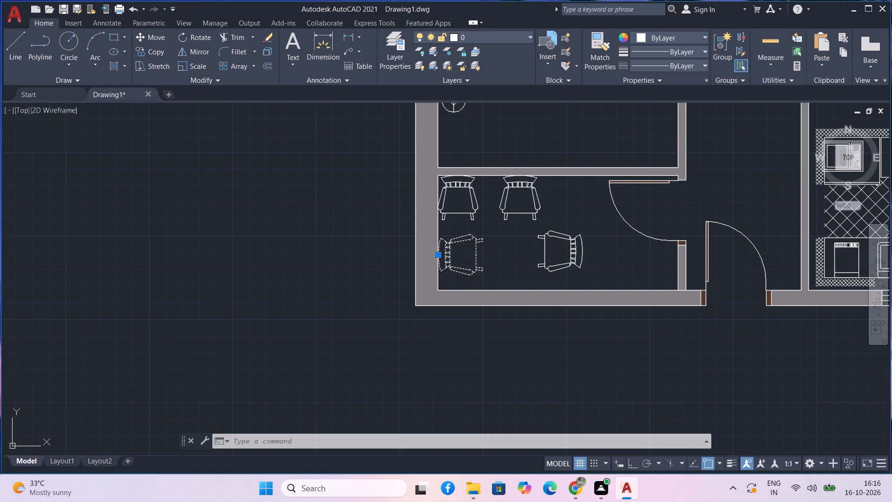
pyautogui.write('m')
pyautogui.press('space')
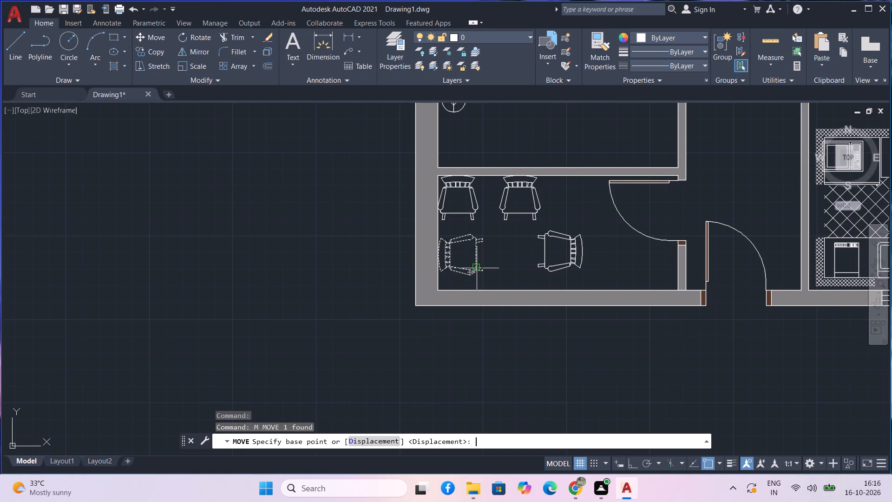
pyautogui.click(477, 284)
pyautogui.click(477, 391)
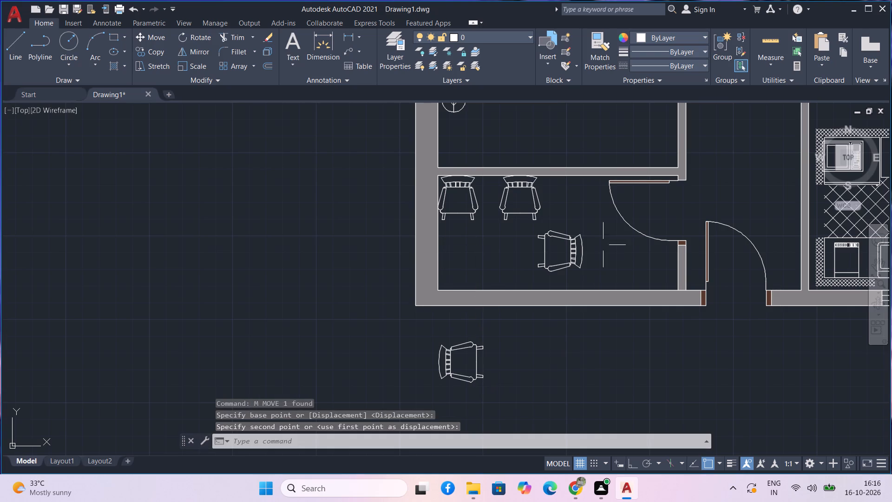
pyautogui.click(546, 272)
pyautogui.write('m')
pyautogui.press('space')
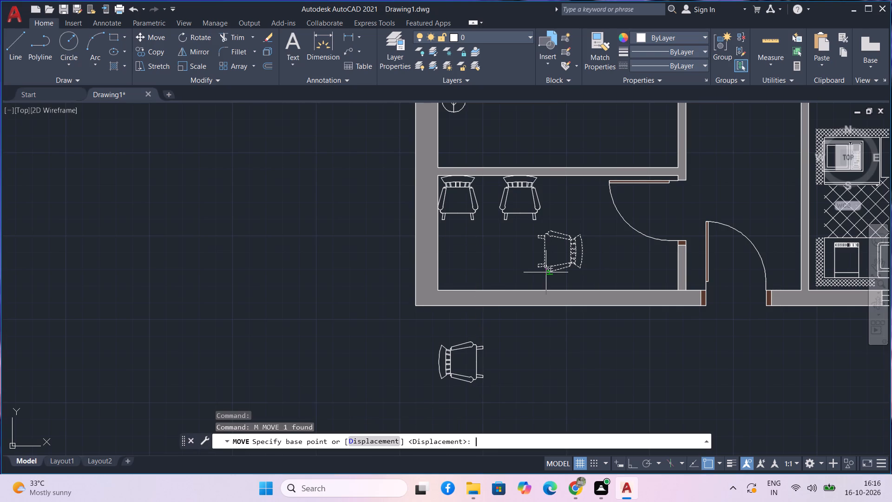
pyautogui.click(556, 271)
pyautogui.click(564, 372)
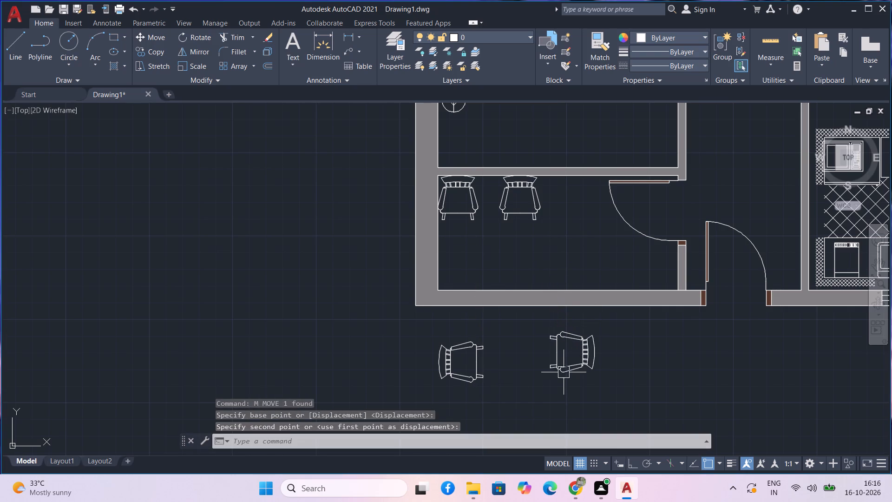
pyautogui.press('Escape')
# Rotate the western chair outside the plan 90° counterclockwise with Ortho on, so its backrest points south.
pyautogui.moveTo(497, 386); pyautogui.dragTo(486, 379)
pyautogui.click(443, 370)
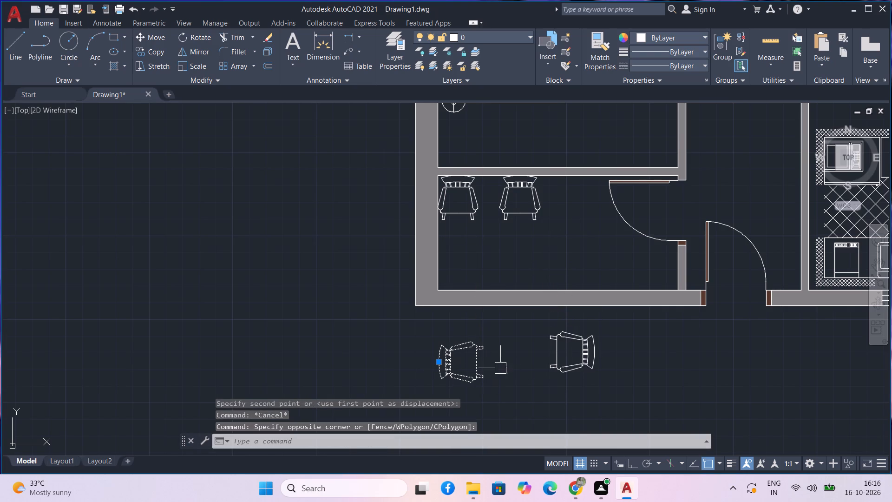
pyautogui.write('ro')
pyautogui.press('space')
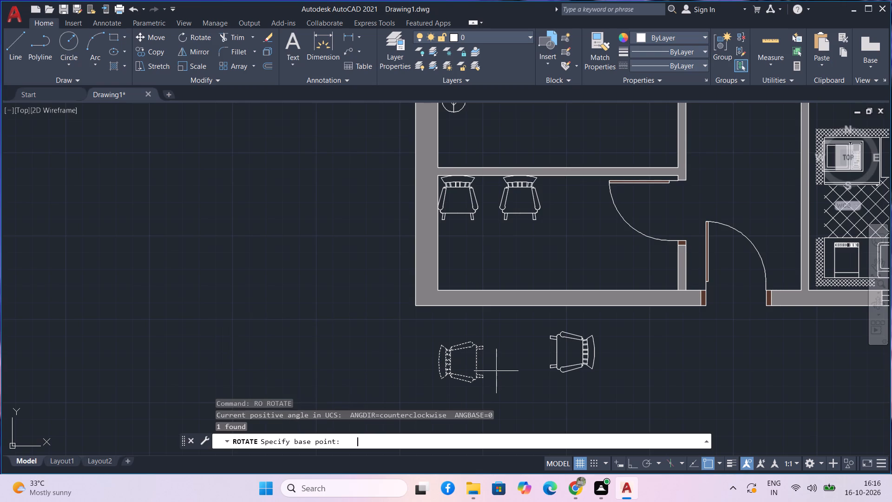
pyautogui.click(485, 379)
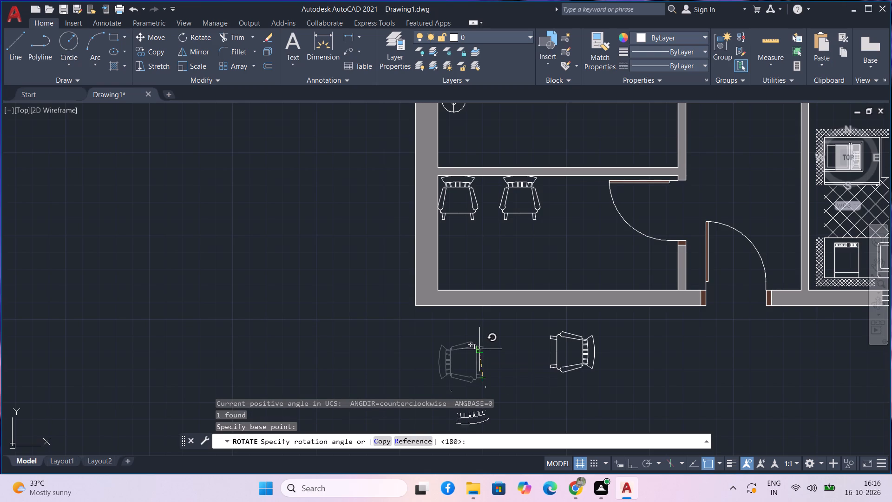
pyautogui.press('F8')
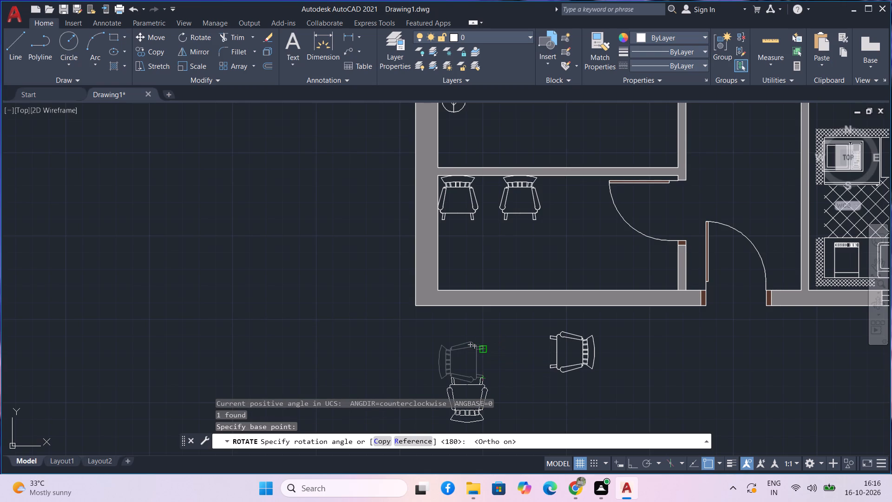
pyautogui.click(485, 350)
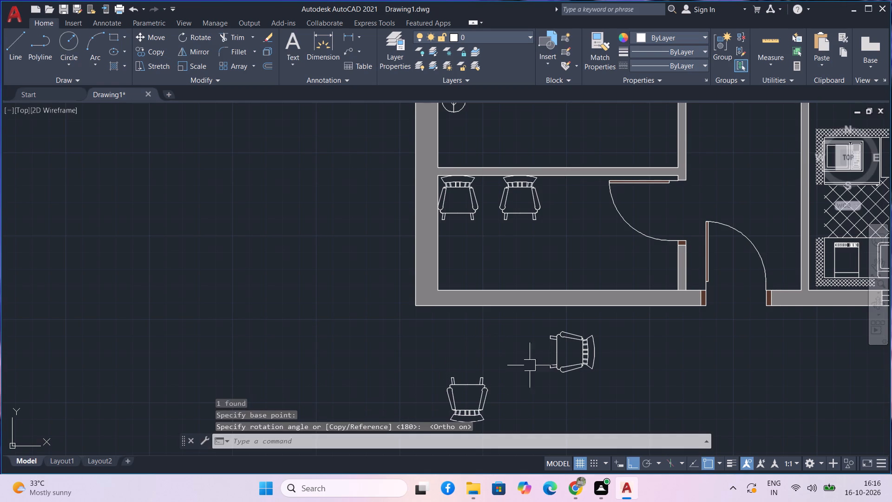
# Rotate the eastern chair outside the plan a quarter turn clockwise, so its backrest points south.
pyautogui.moveTo(578, 394); pyautogui.dragTo(573, 381)
pyautogui.click(566, 357)
pyautogui.write('ro')
pyautogui.press('space')
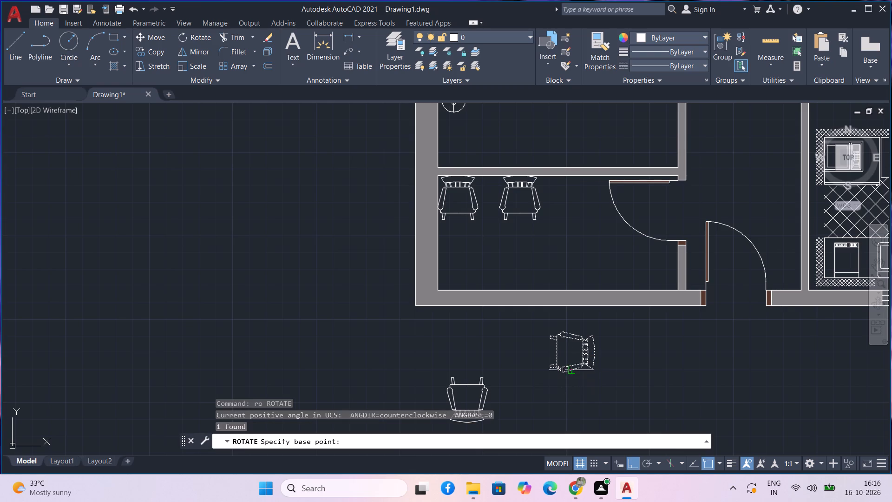
pyautogui.click(561, 371)
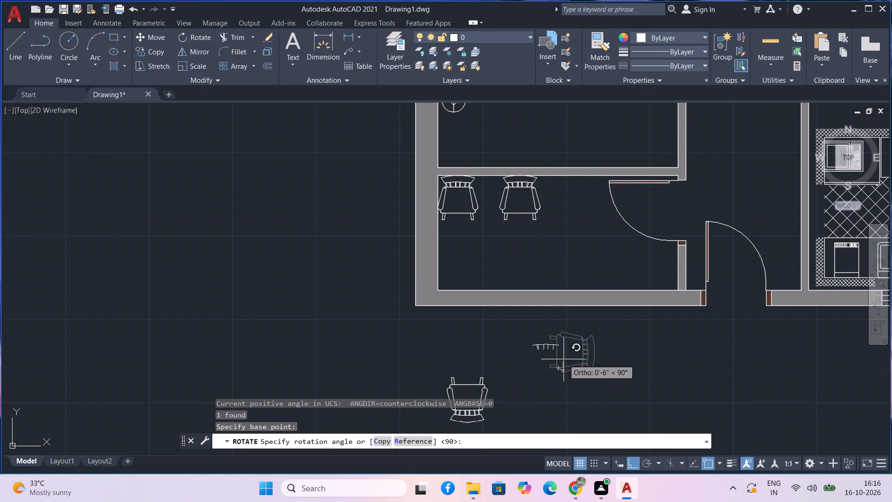
pyautogui.click(568, 388)
# Move the eastern chair, with Ortho off, back into the small room, its backrest against the south wall opposite the second upper chair.
pyautogui.click(573, 390)
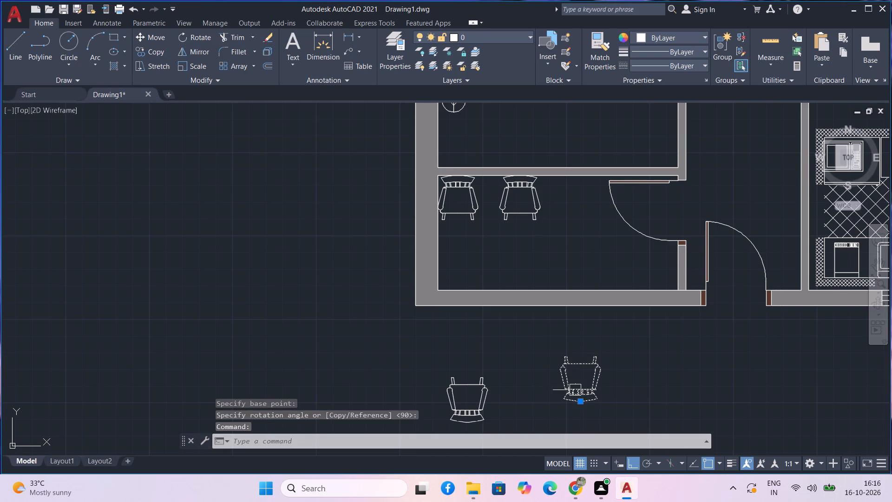
pyautogui.write('m')
pyautogui.press('space')
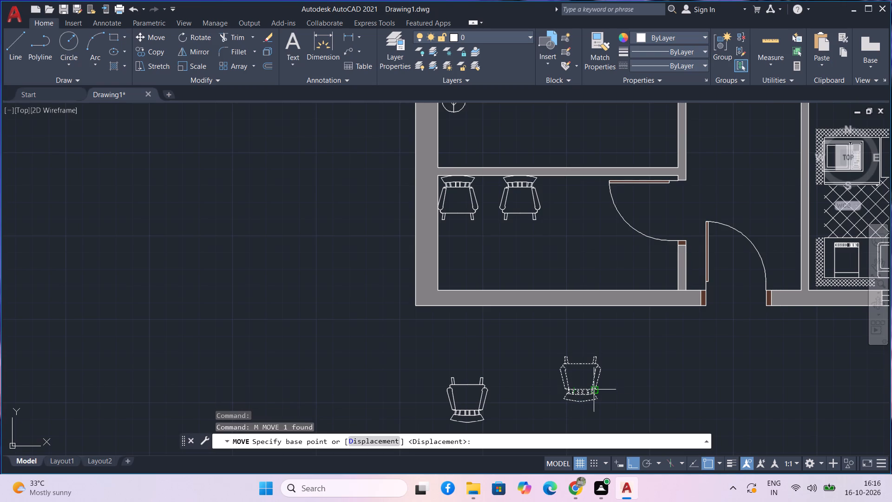
pyautogui.click(597, 392)
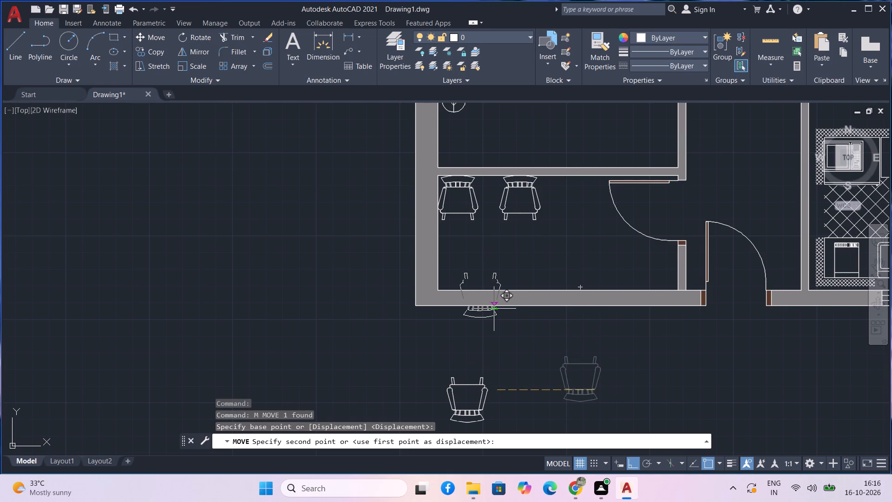
pyautogui.press('F8')
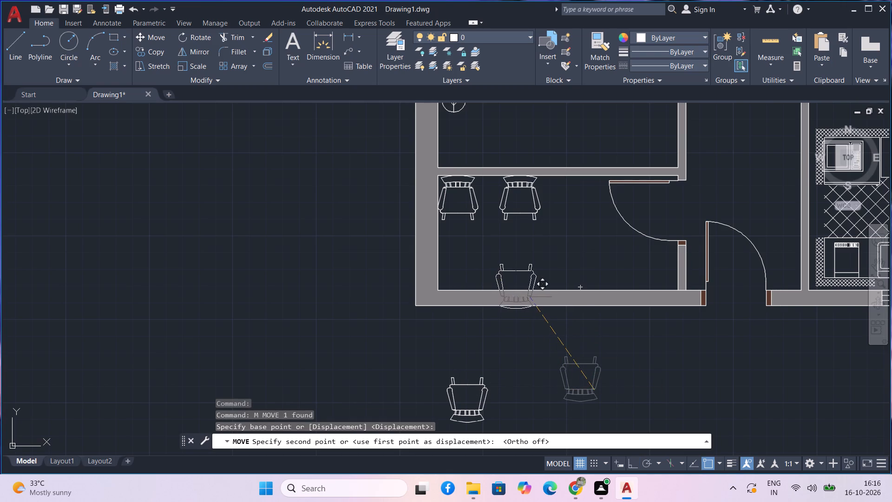
pyautogui.scroll(1, 527, 279)
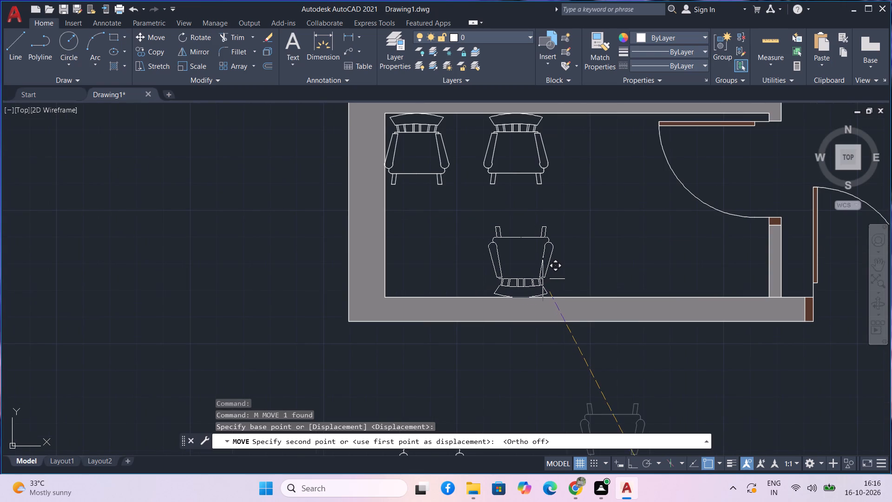
pyautogui.scroll(1, 543, 278)
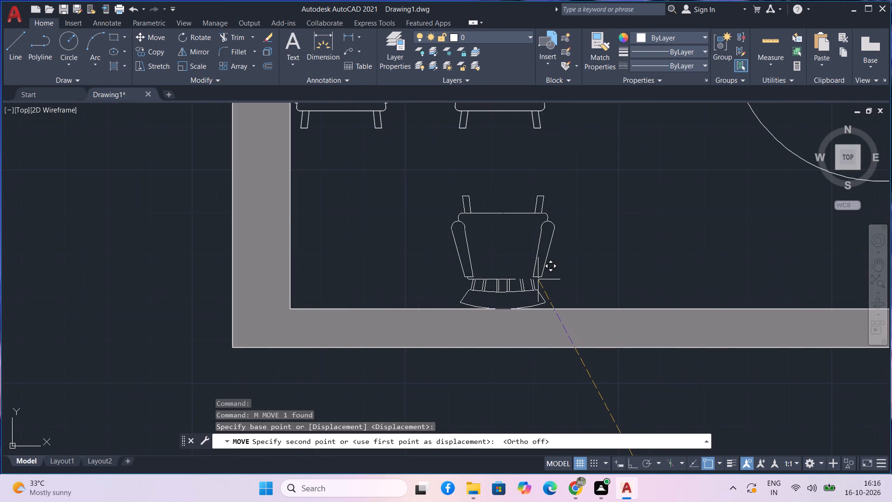
pyautogui.click(538, 279)
# Move the remaining outside chair into the small room's southwest corner, with its backrest against the south wall.
pyautogui.scroll(-2, 525, 291)
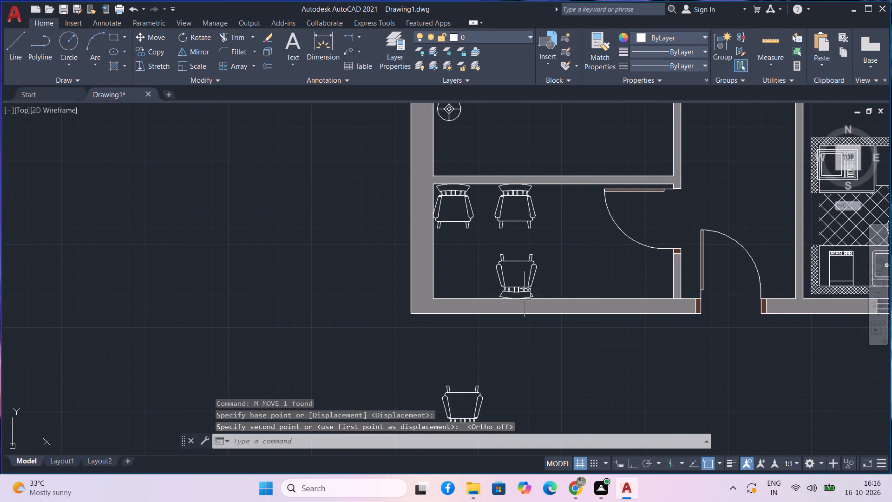
pyautogui.click(475, 402)
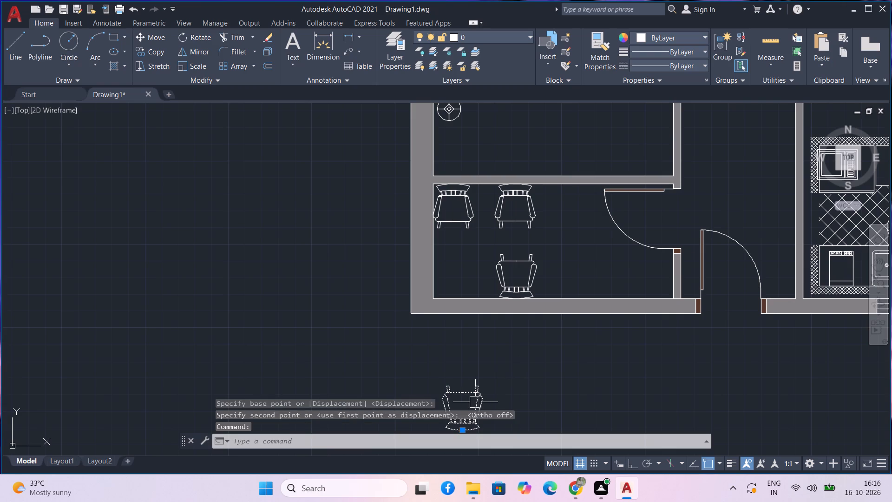
pyautogui.press(',')
pyautogui.press('BackSpace')
pyautogui.write('m')
pyautogui.press('space')
pyautogui.scroll(1, 476, 403)
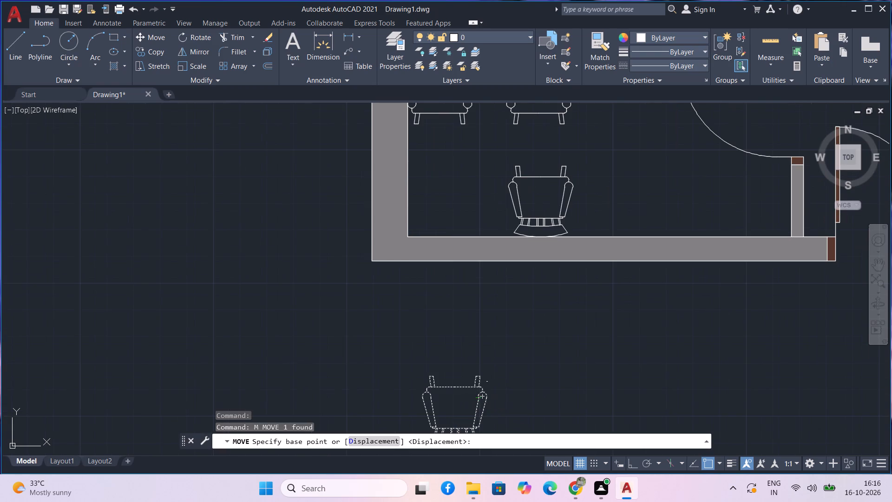
pyautogui.click(479, 375)
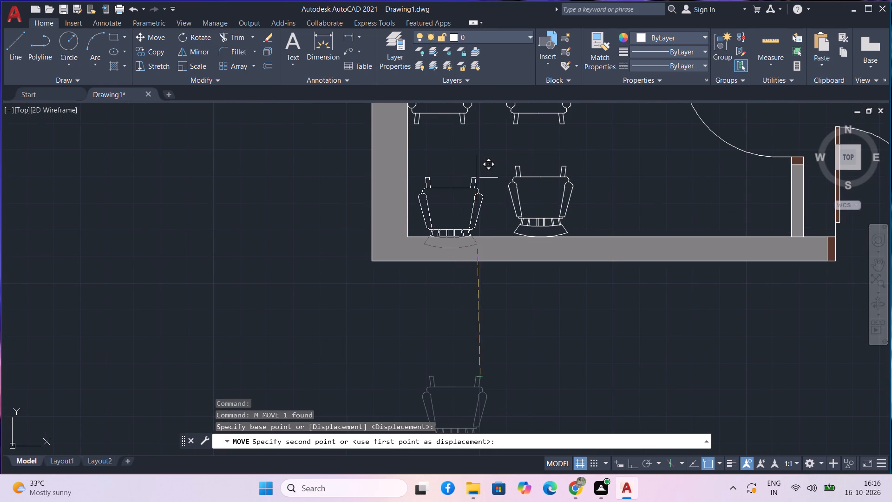
pyautogui.moveTo(478, 178); pyautogui.dragTo(485, 206, button='middle')
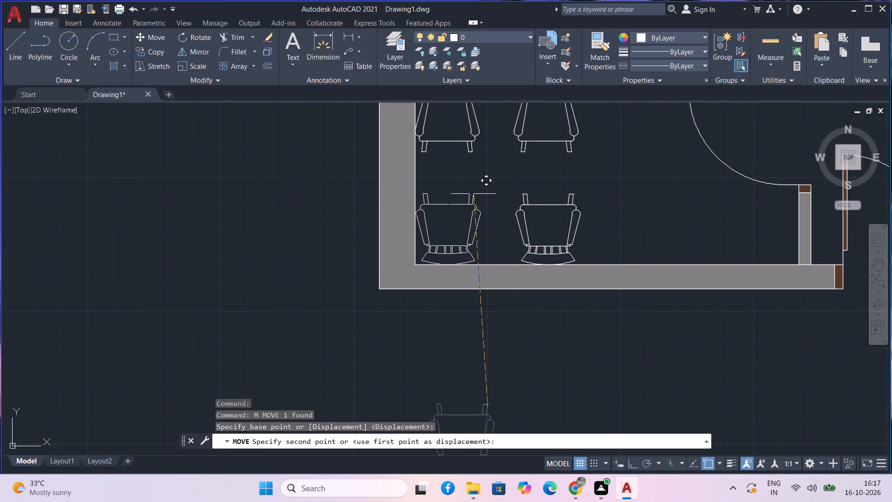
pyautogui.click(473, 194)
# Bring the Sink - Oval top and Faucet - Bathroom top blocks from DesignCenter's House Designer.dwg into the empty space west of the plan.
pyautogui.scroll(-2, 499, 208)
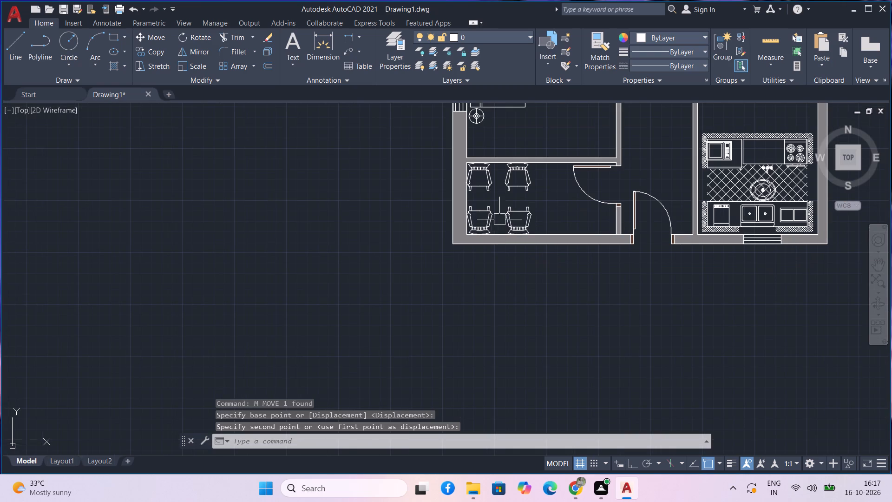
pyautogui.scroll(-1, 501, 221)
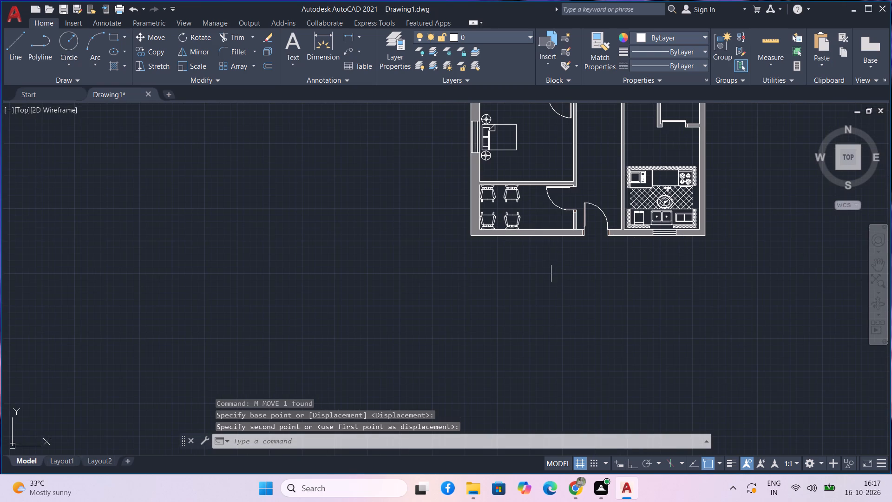
pyautogui.moveTo(551, 259); pyautogui.dragTo(553, 322, button='middle')
pyautogui.moveTo(587, 224); pyautogui.dragTo(590, 268, button='middle')
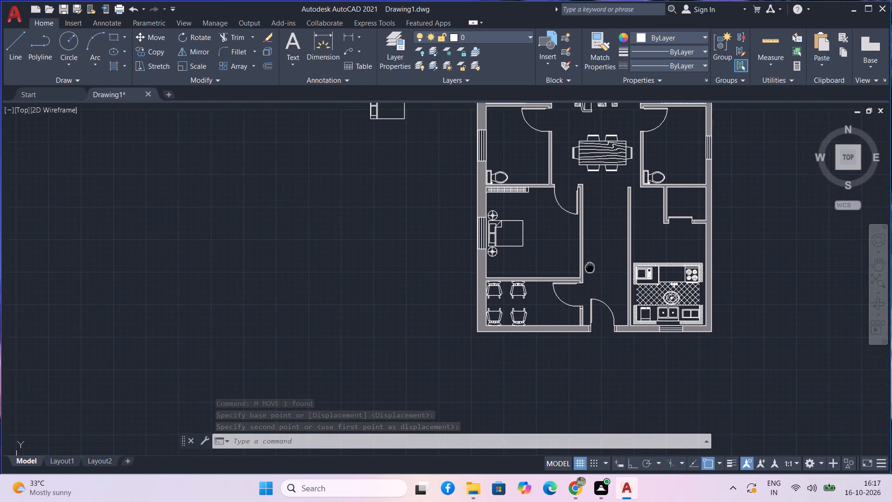
pyautogui.moveTo(590, 268); pyautogui.dragTo(590, 269, button='middle')
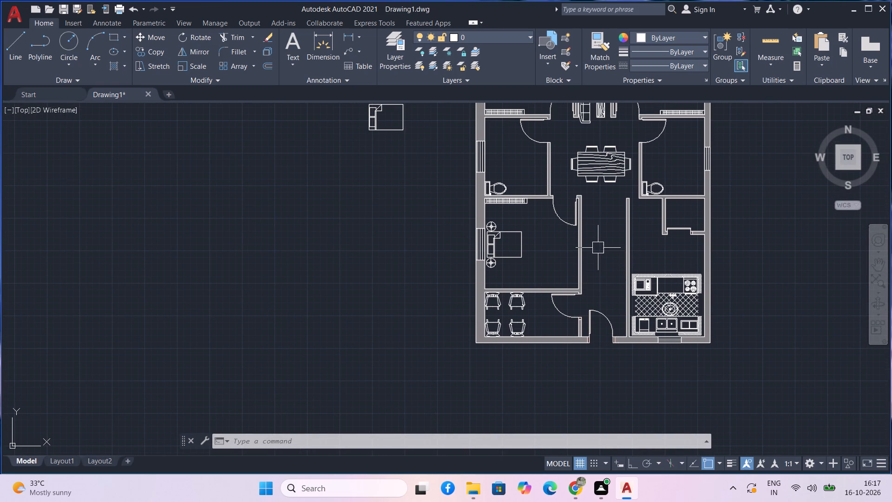
pyautogui.moveTo(598, 248); pyautogui.dragTo(600, 271, button='middle')
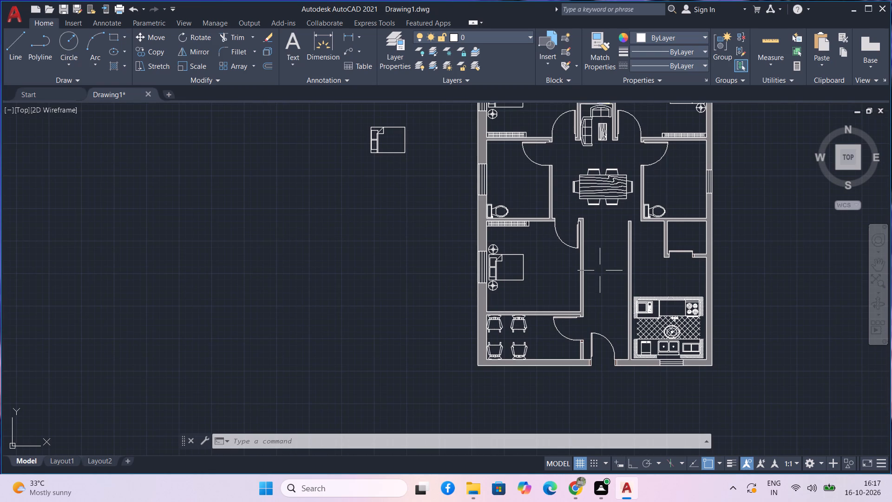
pyautogui.moveTo(600, 272); pyautogui.dragTo(599, 329, button='middle')
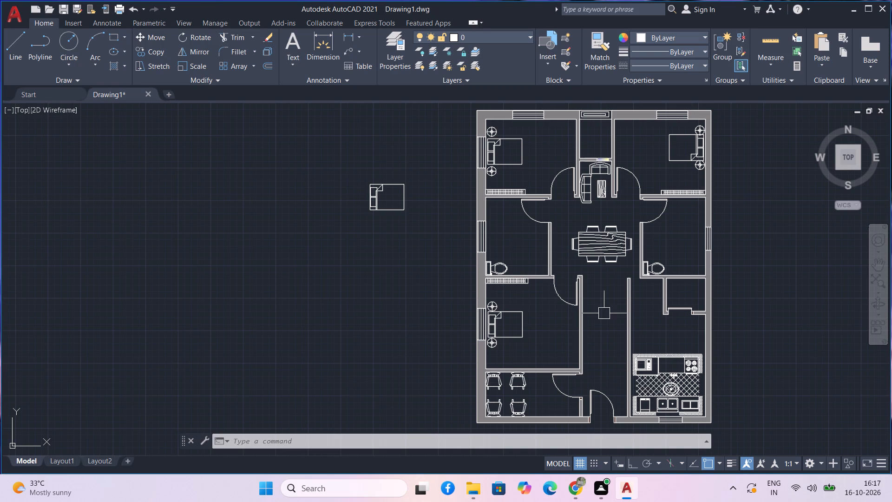
pyautogui.hotkey('ctrl', '2')
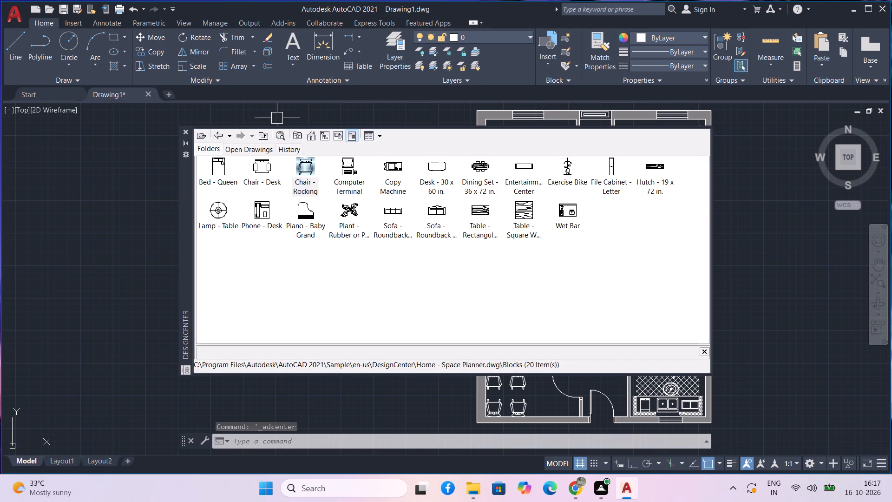
pyautogui.doubleClick(224, 135)
pyautogui.click(220, 135)
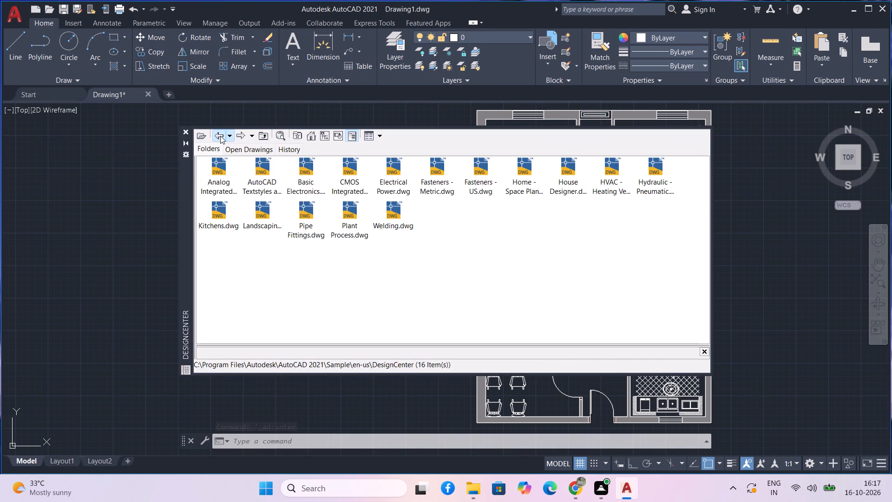
pyautogui.doubleClick(567, 173)
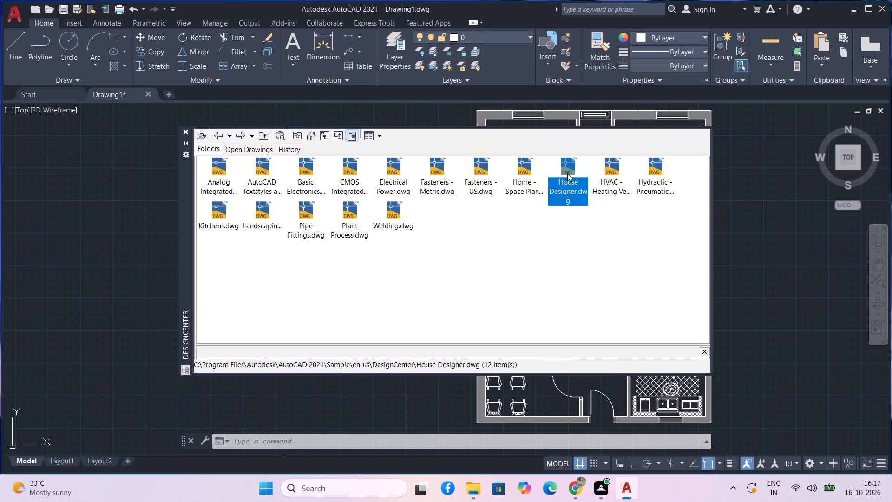
pyautogui.doubleClick(222, 172)
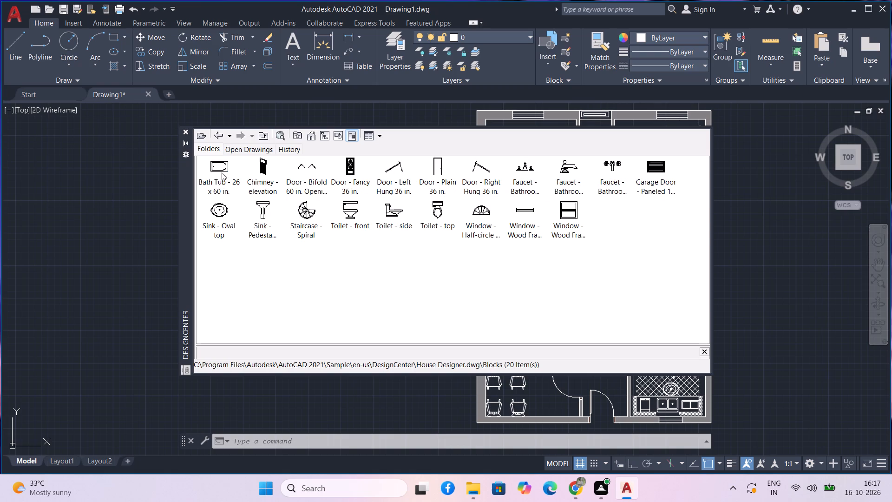
pyautogui.moveTo(225, 206); pyautogui.dragTo(120, 240)
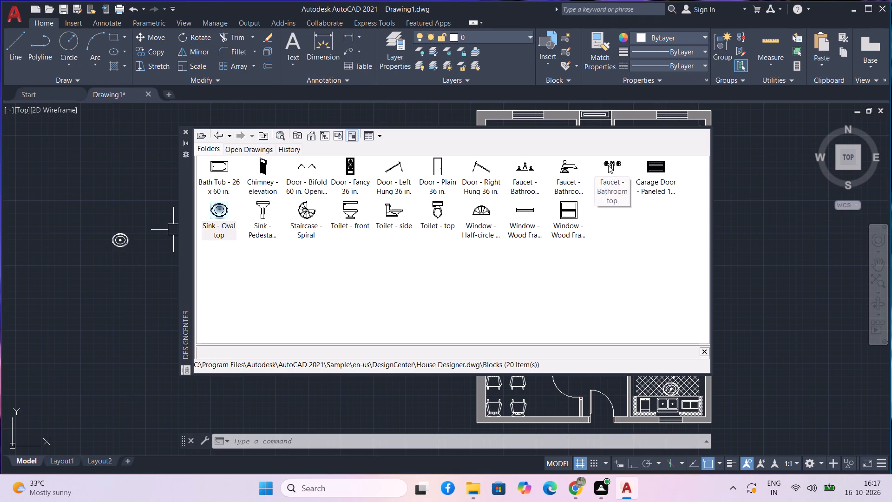
pyautogui.moveTo(609, 165); pyautogui.dragTo(131, 214)
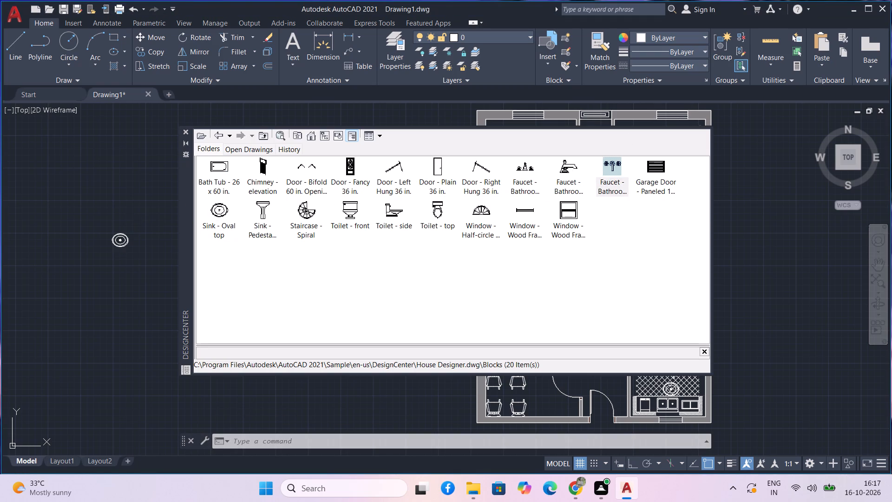
pyautogui.click(189, 132)
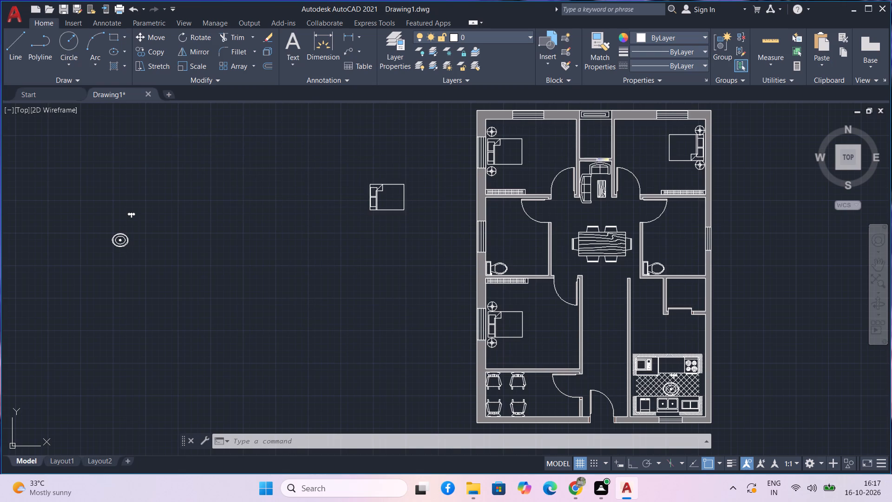
# Copy the oval sink from outside the plan into the northwest corner of the western bathroom, close to both walls.
pyautogui.moveTo(256, 188); pyautogui.dragTo(252, 184, button='middle')
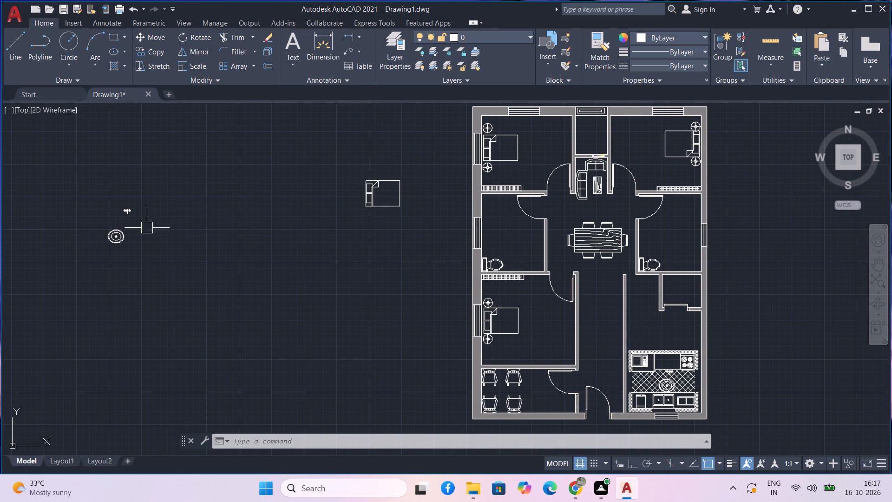
pyautogui.scroll(1, 138, 228)
pyautogui.moveTo(141, 234); pyautogui.dragTo(203, 232, button='middle')
pyautogui.click(179, 247)
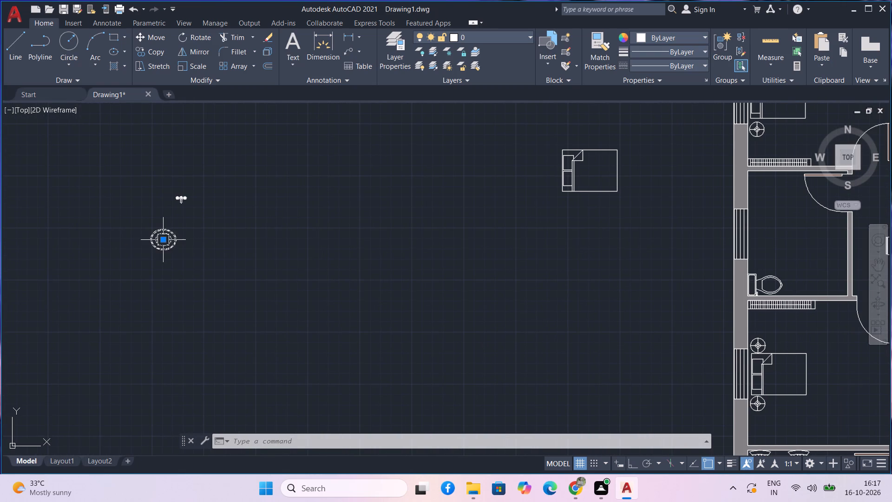
pyautogui.write('co')
pyautogui.press('space')
pyautogui.click(175, 246)
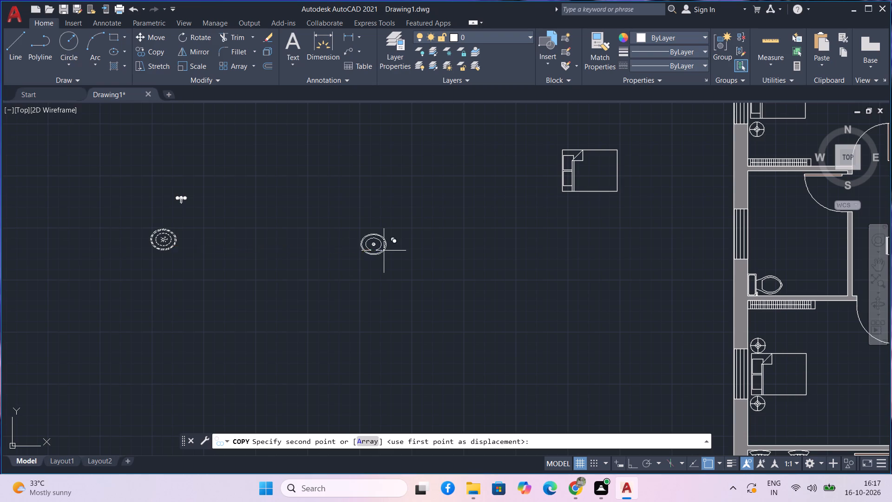
pyautogui.scroll(-1, 443, 239)
pyautogui.moveTo(446, 240); pyautogui.dragTo(236, 236, button='middle')
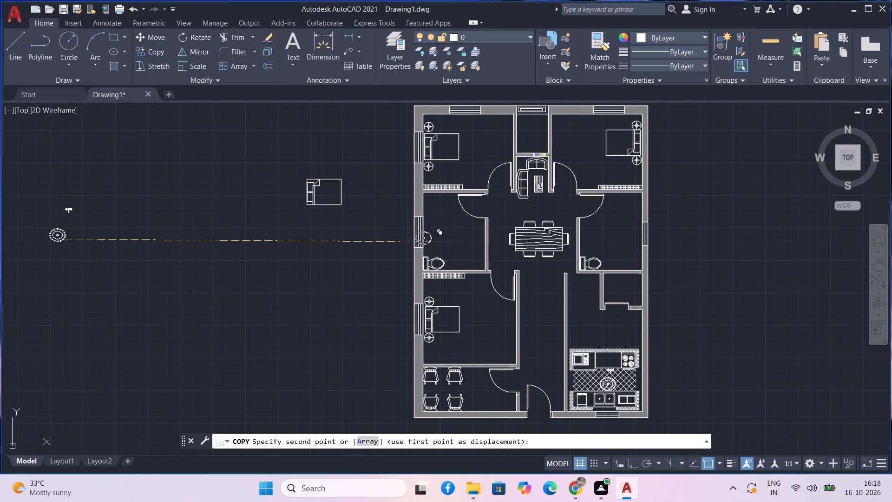
pyautogui.scroll(2, 439, 237)
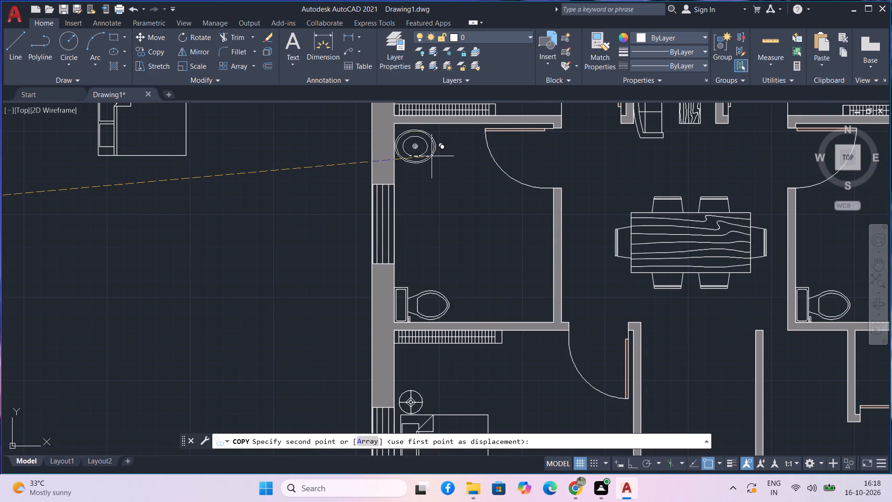
pyautogui.scroll(1, 432, 156)
pyautogui.moveTo(432, 156); pyautogui.dragTo(463, 215, button='middle')
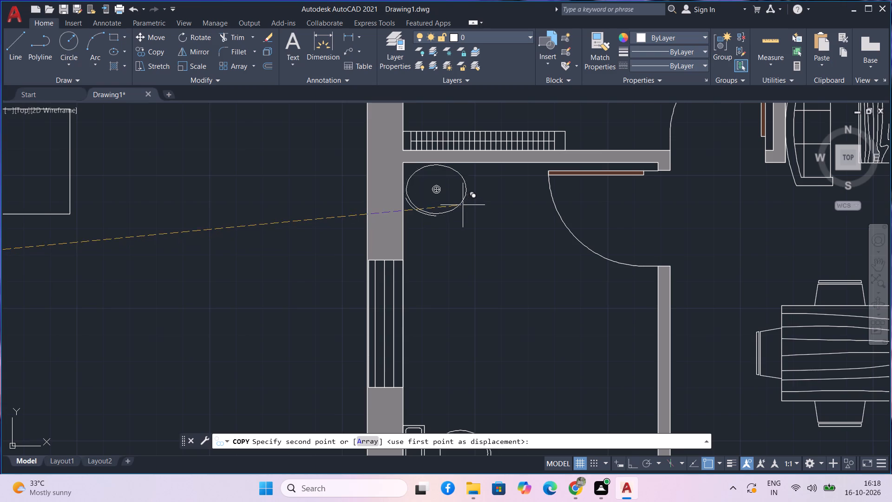
pyautogui.click(463, 206)
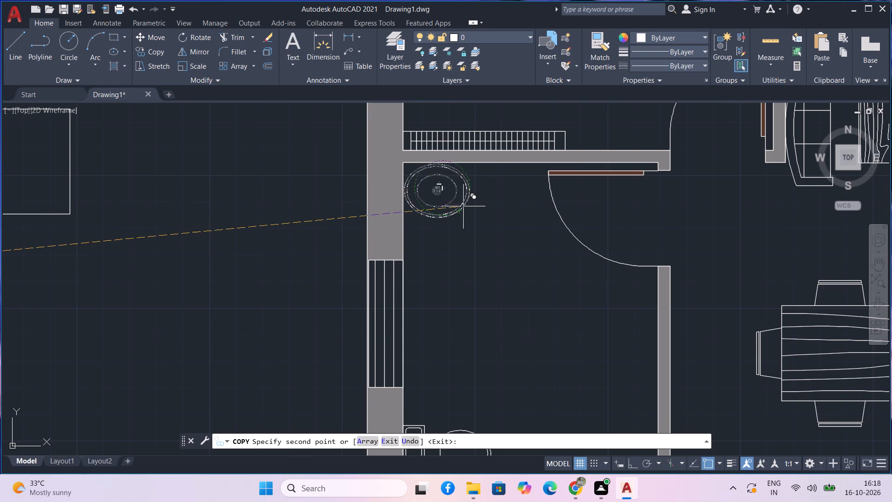
# Place a second copy of the oval sink in the northeast corner of the eastern bathroom and finish copying.
pyautogui.scroll(-3, 476, 228)
pyautogui.scroll(-1, 505, 261)
pyautogui.moveTo(512, 270); pyautogui.dragTo(409, 250, button='middle')
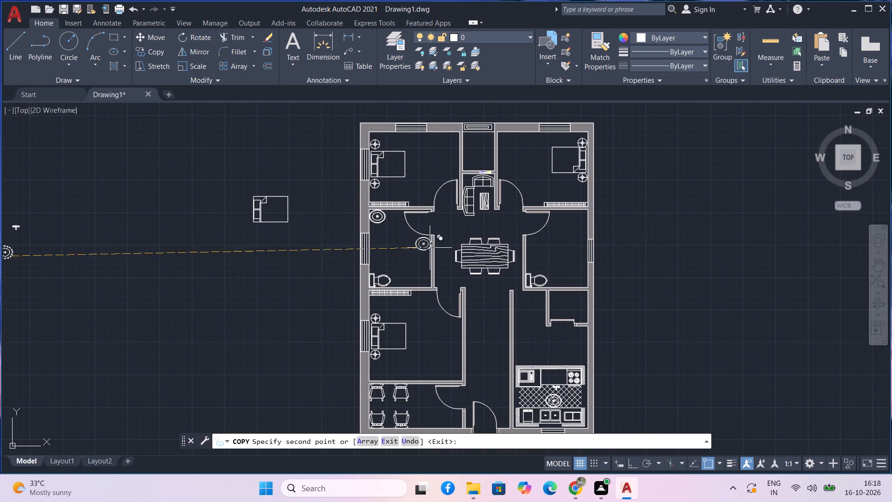
pyautogui.scroll(4, 585, 211)
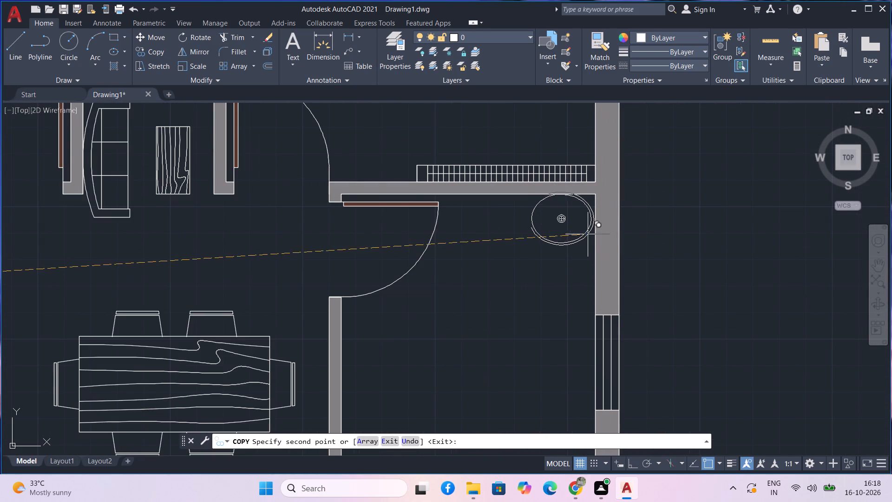
pyautogui.click(589, 237)
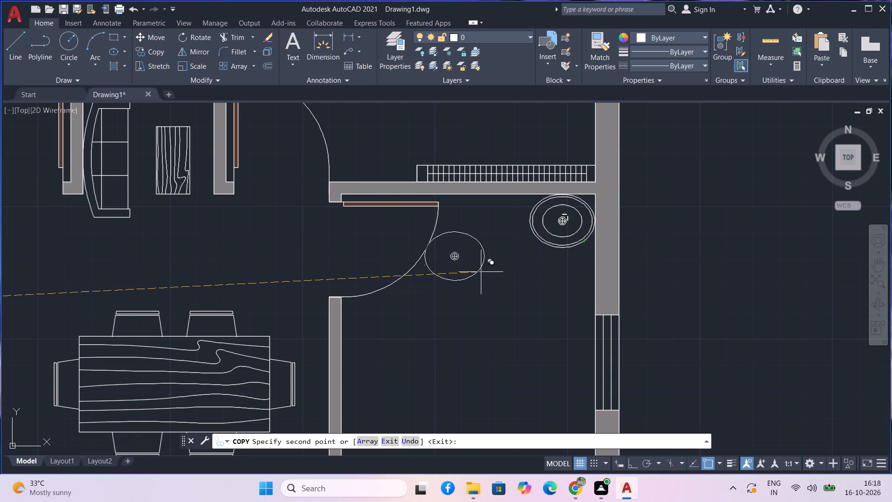
pyautogui.press('Escape')
# Copy the faucet by its top point onto the western bathroom's sink, against the north wall with its spout over the basin.
pyautogui.scroll(-1, 381, 261)
pyautogui.scroll(-1, 295, 256)
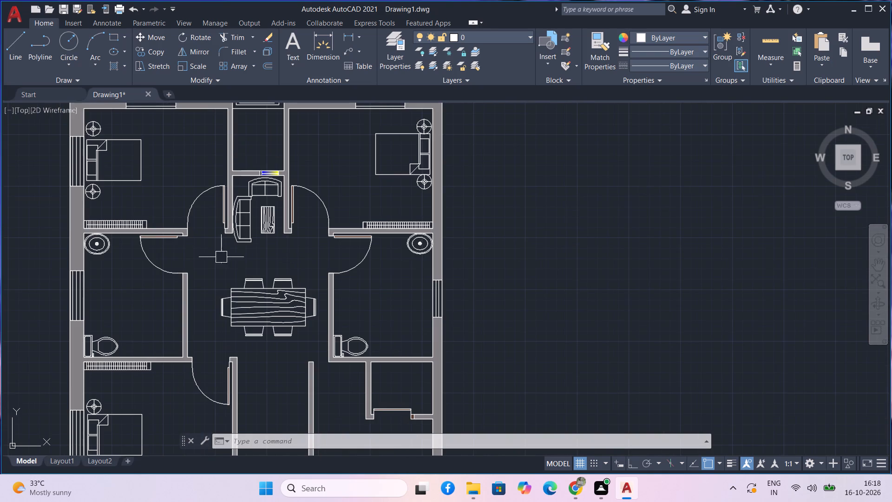
pyautogui.scroll(-3, 40, 250)
pyautogui.moveTo(40, 250); pyautogui.dragTo(202, 265, button='middle')
pyautogui.moveTo(209, 265); pyautogui.dragTo(246, 265, button='middle')
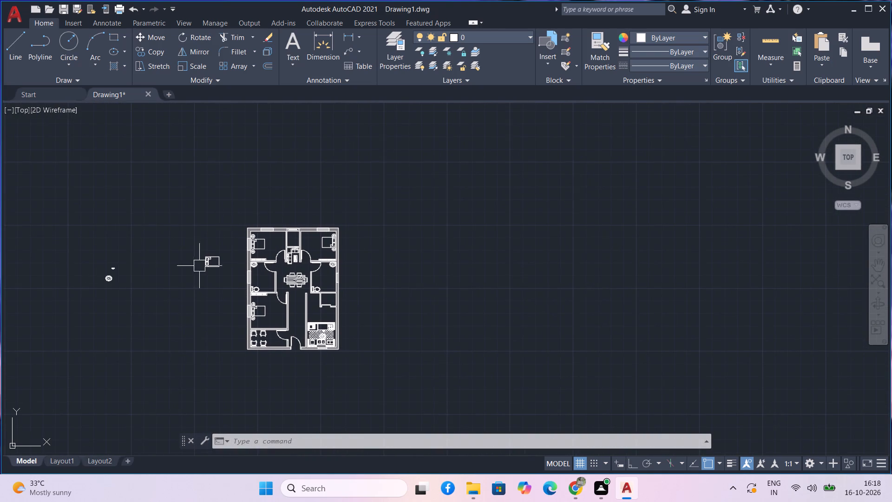
pyautogui.scroll(5, 111, 268)
pyautogui.click(117, 268)
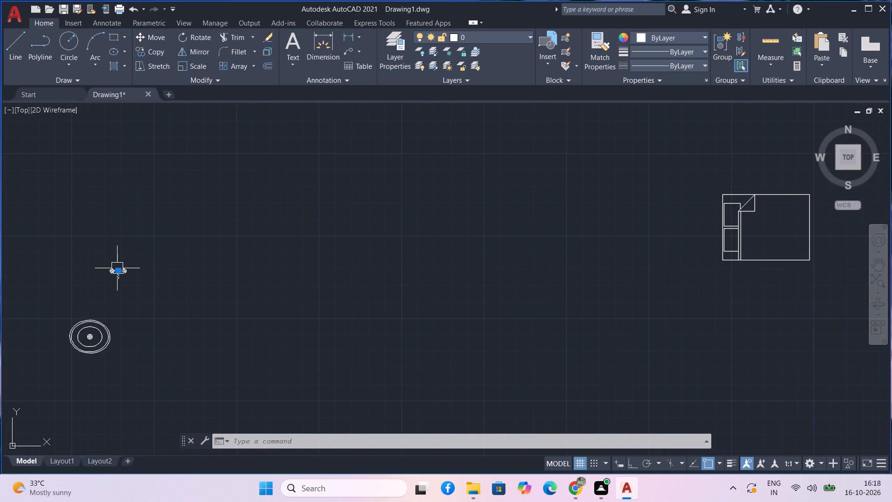
pyautogui.write('co')
pyautogui.press('space')
pyautogui.scroll(2, 118, 268)
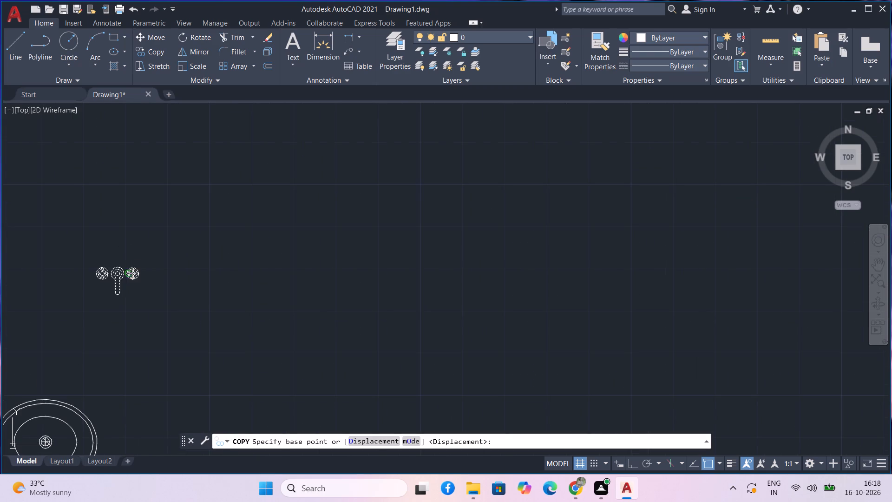
pyautogui.click(118, 265)
pyautogui.scroll(-3, 400, 276)
pyautogui.scroll(-2, 551, 279)
pyautogui.scroll(3, 812, 262)
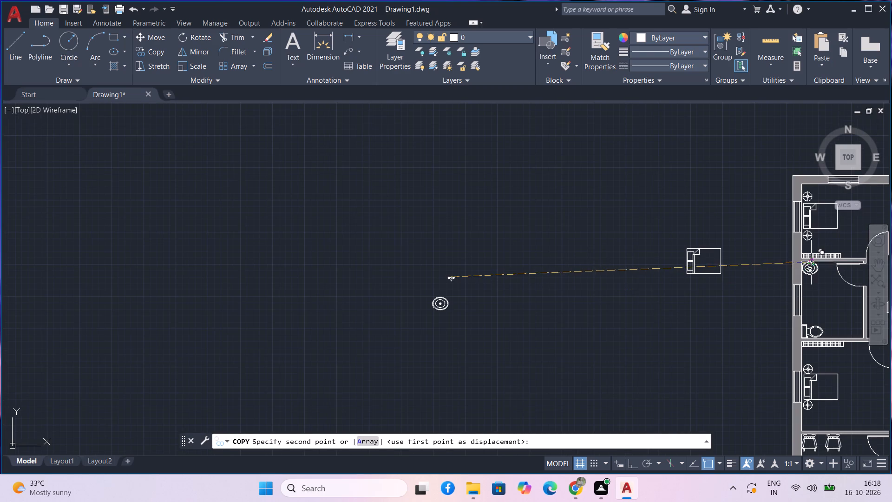
pyautogui.scroll(7, 812, 262)
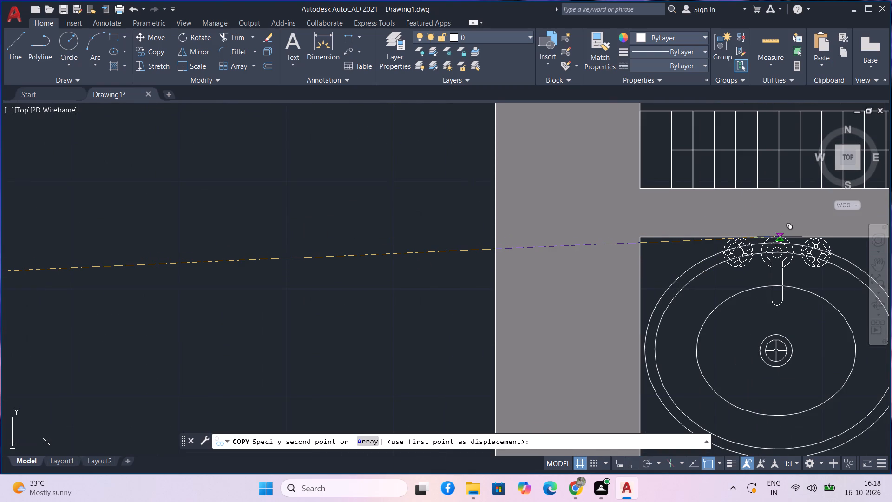
pyautogui.click(780, 237)
# Place another copy of the faucet at the north edge of the eastern bathroom's sink and finish copying.
pyautogui.scroll(-3, 786, 268)
pyautogui.moveTo(786, 269); pyautogui.dragTo(211, 251, button='middle')
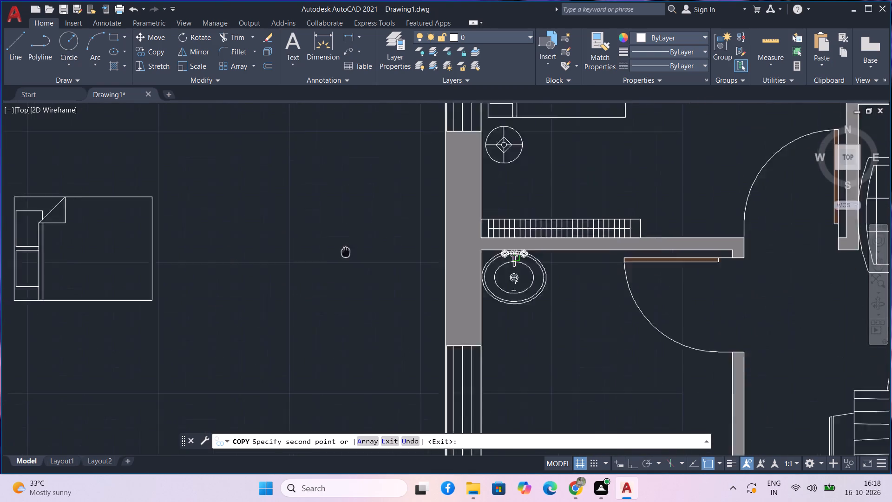
pyautogui.moveTo(211, 251); pyautogui.dragTo(176, 247, button='middle')
pyautogui.scroll(-2, 442, 256)
pyautogui.scroll(3, 689, 247)
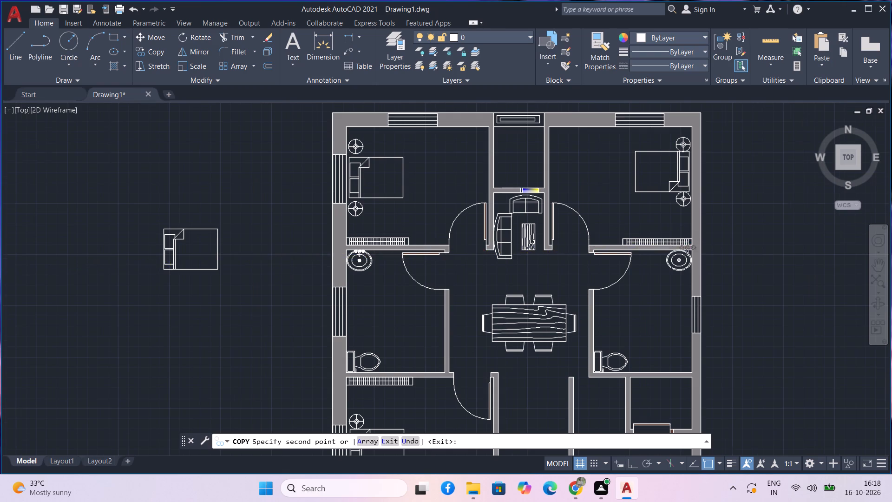
pyautogui.scroll(6, 683, 255)
pyautogui.scroll(-1, 554, 244)
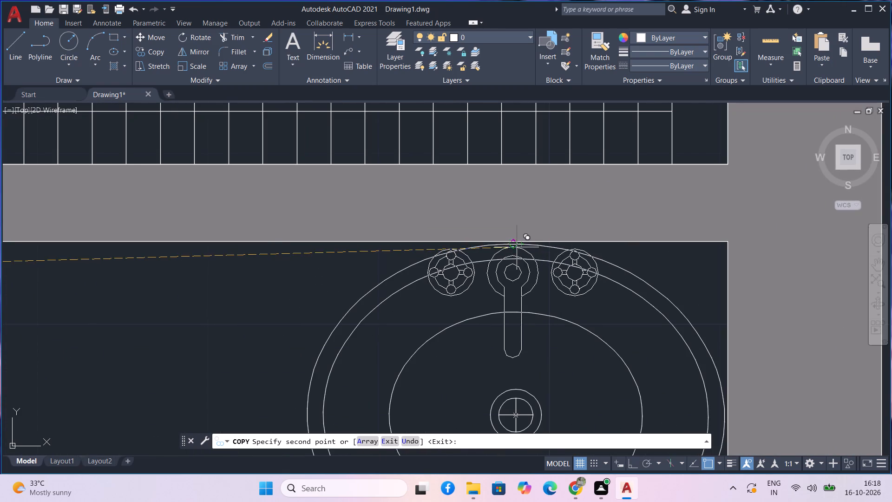
pyautogui.click(517, 247)
pyautogui.scroll(-4, 514, 267)
pyautogui.press('Escape')
# Delete the leftover bed, oval sink and faucet blocks lying outside the plan to the west.
pyautogui.scroll(-2, 624, 282)
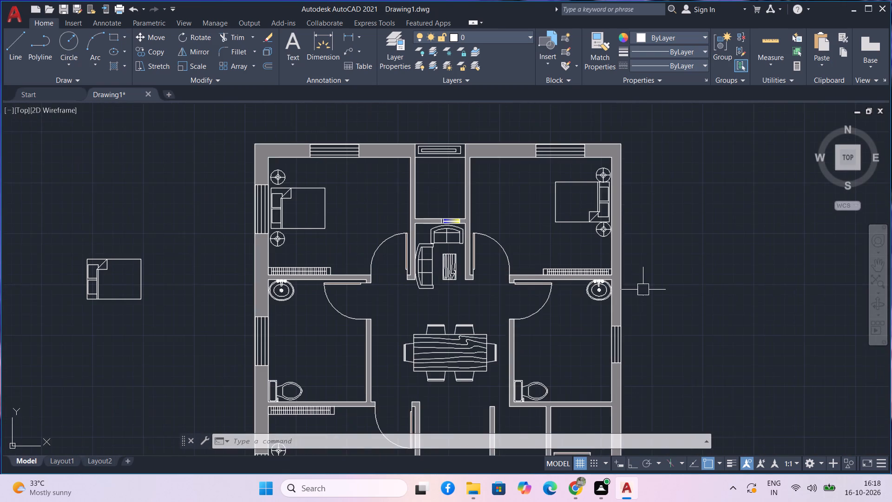
pyautogui.moveTo(643, 289); pyautogui.dragTo(654, 196, button='middle')
pyautogui.scroll(-1, 662, 218)
pyautogui.moveTo(692, 235); pyautogui.dragTo(692, 227, button='middle')
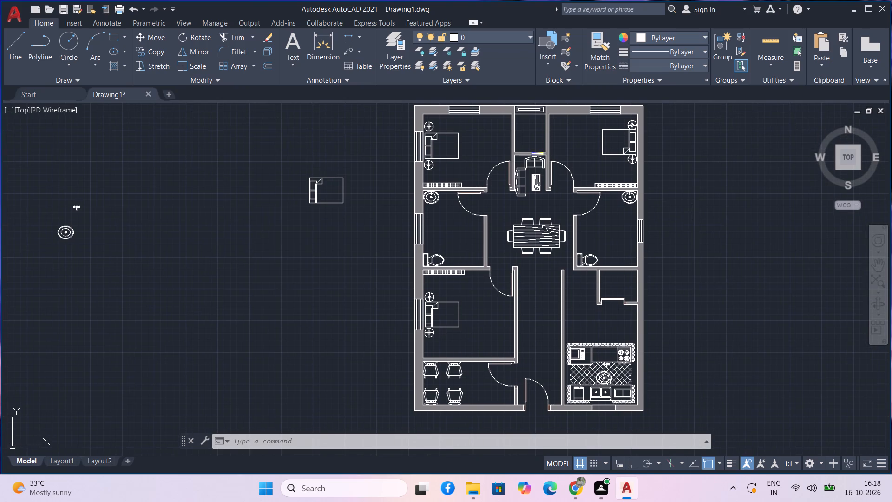
pyautogui.click(359, 212)
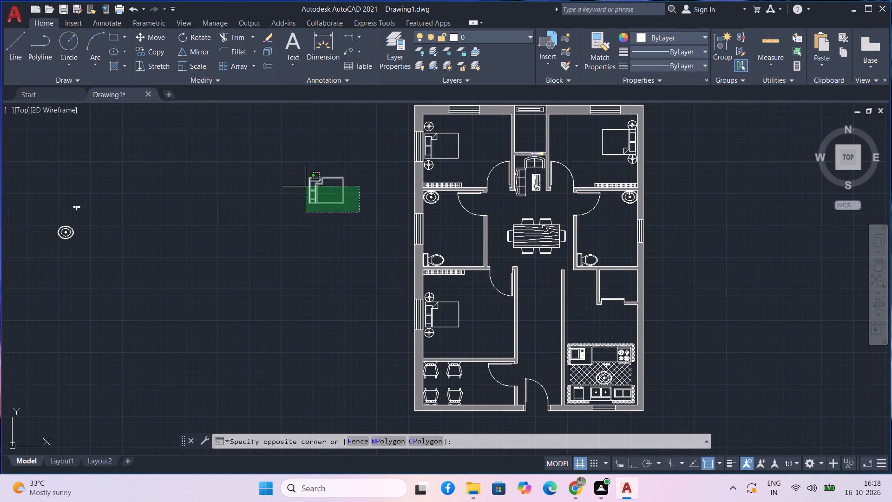
pyautogui.click(264, 176)
pyautogui.moveTo(118, 265); pyautogui.dragTo(105, 250)
pyautogui.click(42, 212)
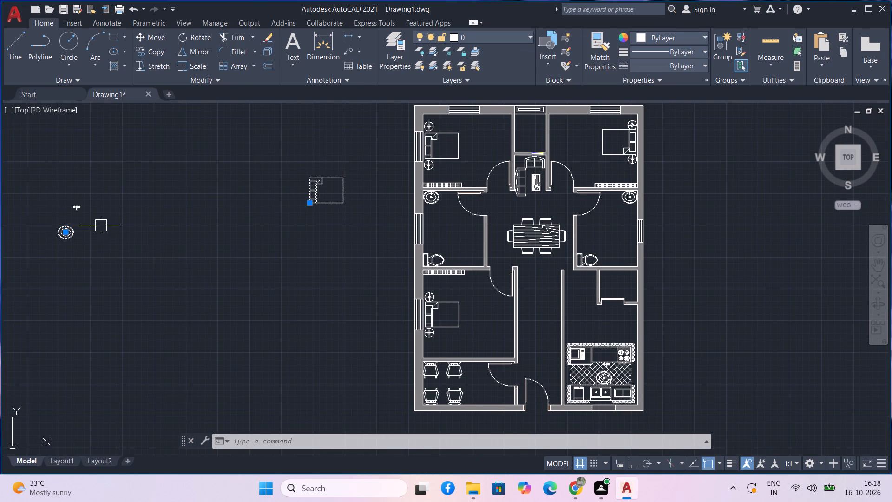
pyautogui.click(88, 205)
pyautogui.click(85, 205)
pyautogui.click(63, 205)
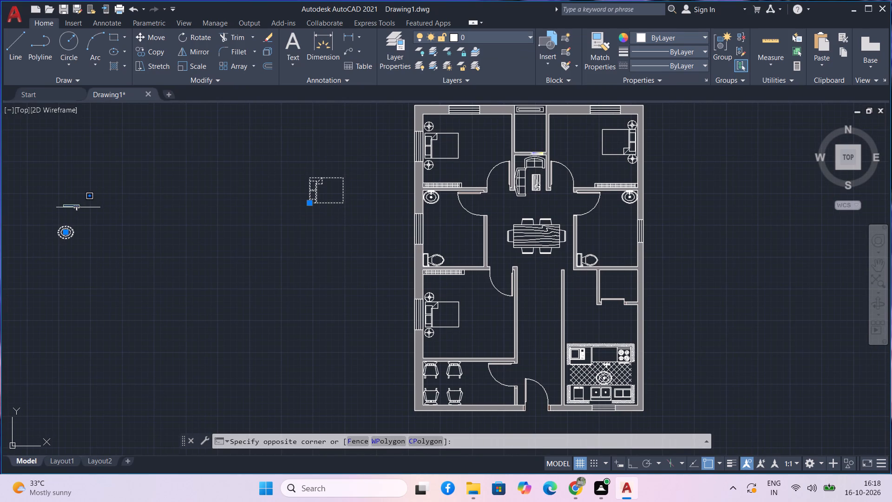
pyautogui.click(92, 218)
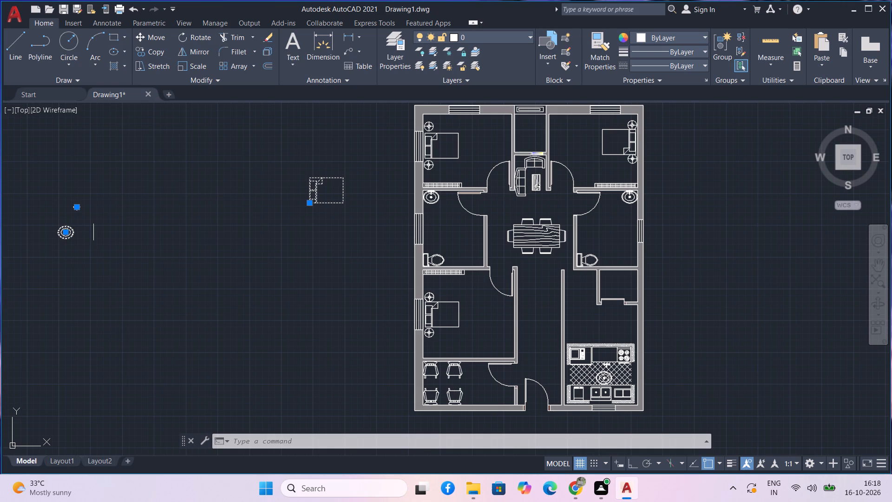
pyautogui.press('Delete')
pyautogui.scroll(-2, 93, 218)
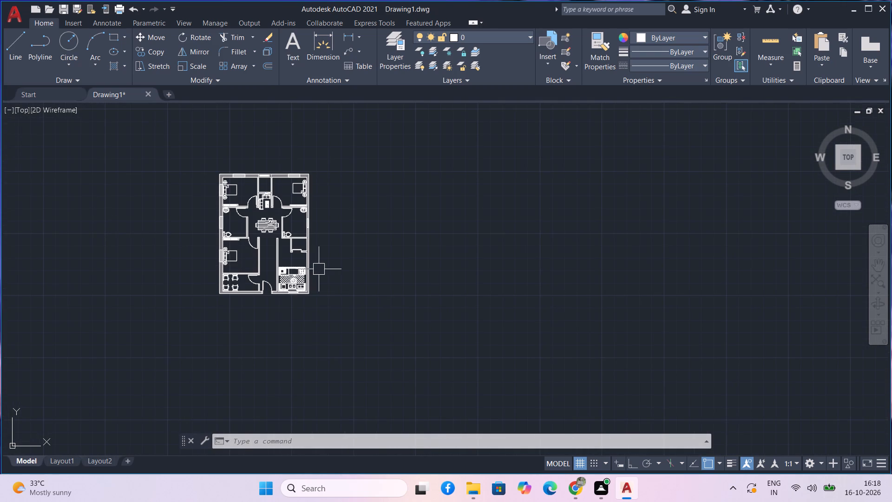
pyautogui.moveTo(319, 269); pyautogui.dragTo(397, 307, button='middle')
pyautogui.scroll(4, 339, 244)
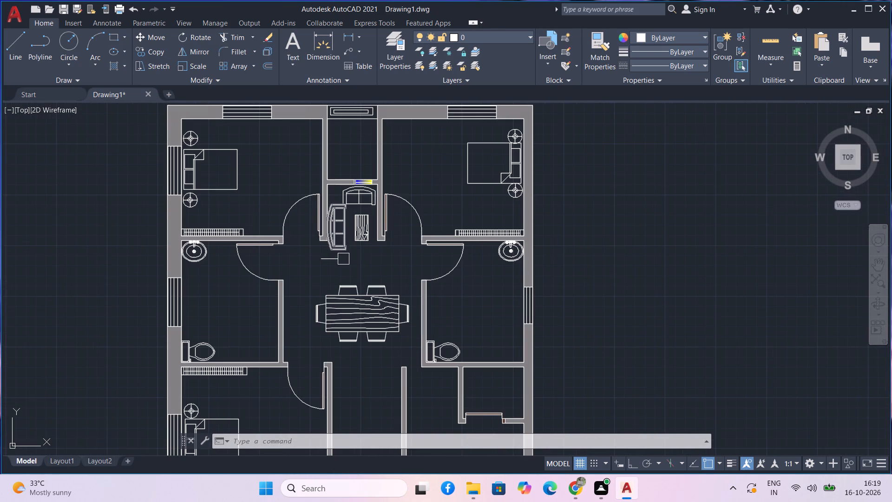
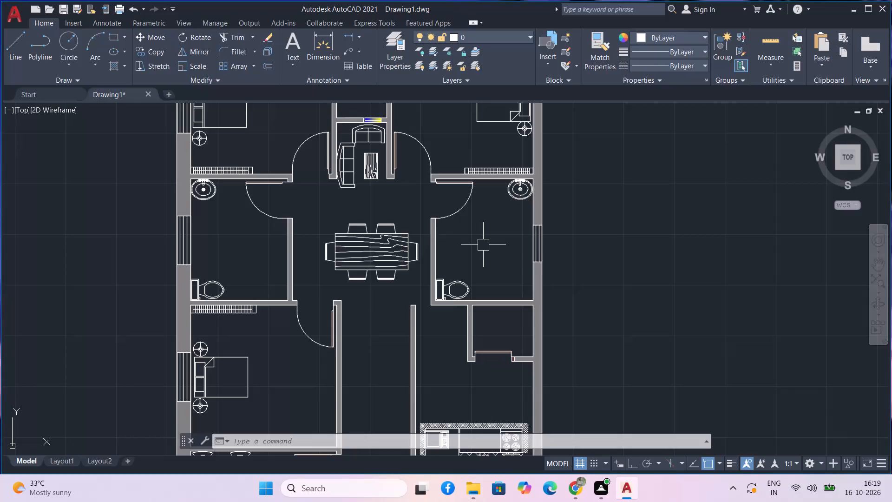
# Hatch all four strips of the western bathroom's window with the blue and yellow GR_INVHEM gradient.
pyautogui.write('h')
pyautogui.press('space')
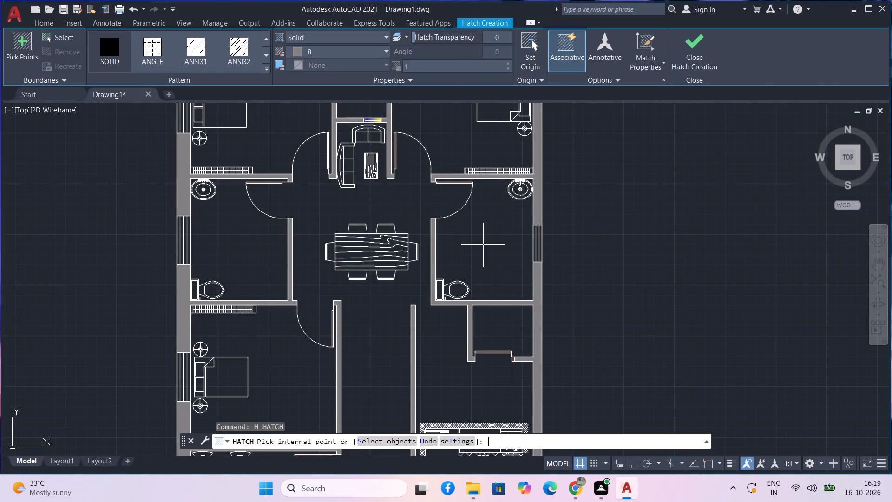
pyautogui.click(265, 65)
pyautogui.scroll(-12, 234, 83)
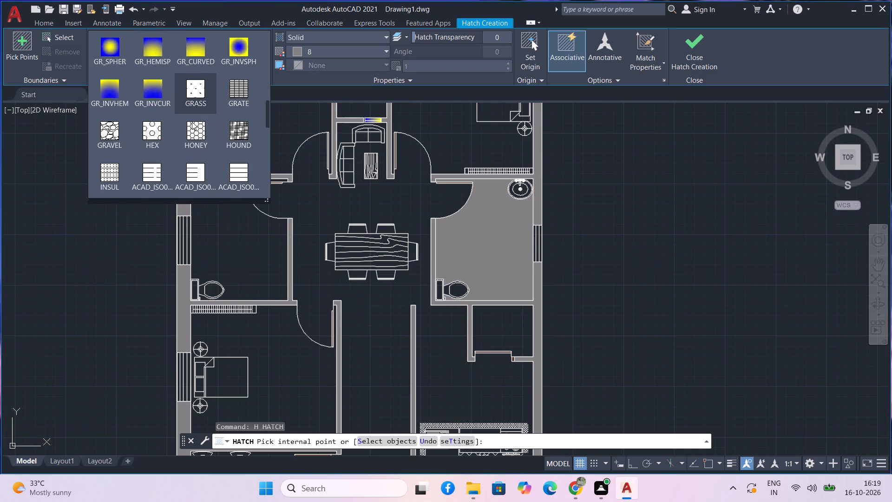
pyautogui.click(116, 87)
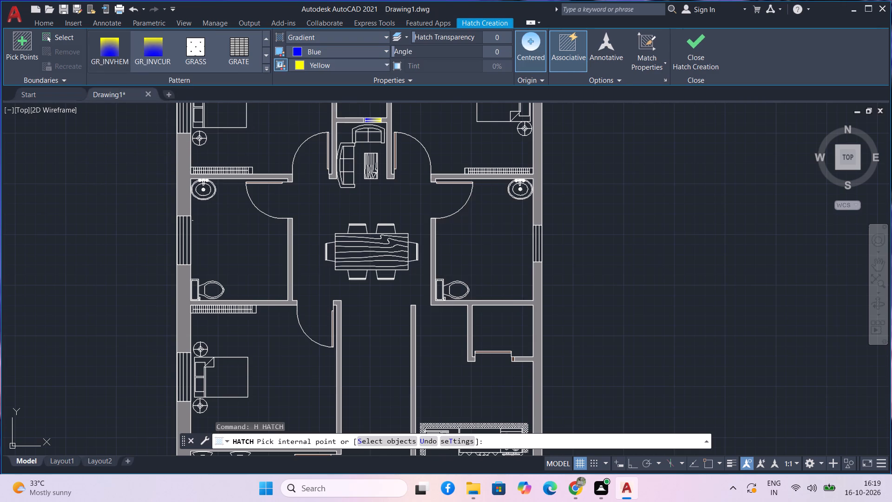
pyautogui.scroll(4, 190, 238)
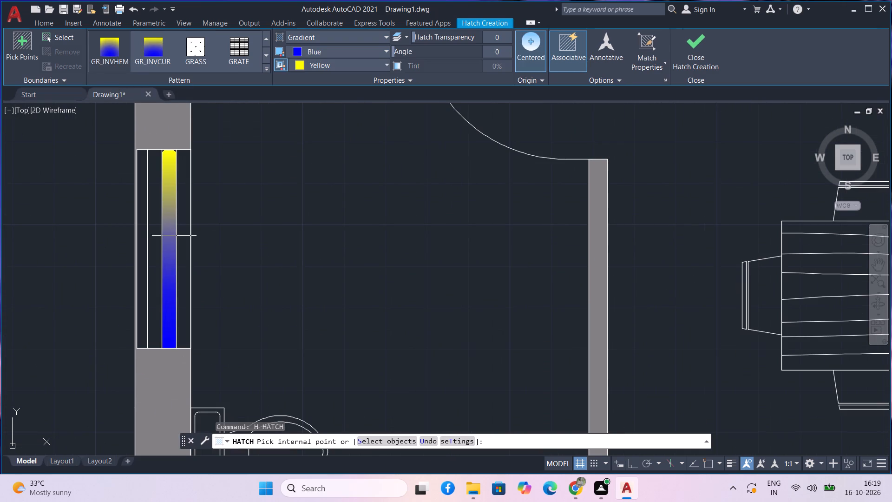
pyautogui.click(174, 236)
pyautogui.click(184, 242)
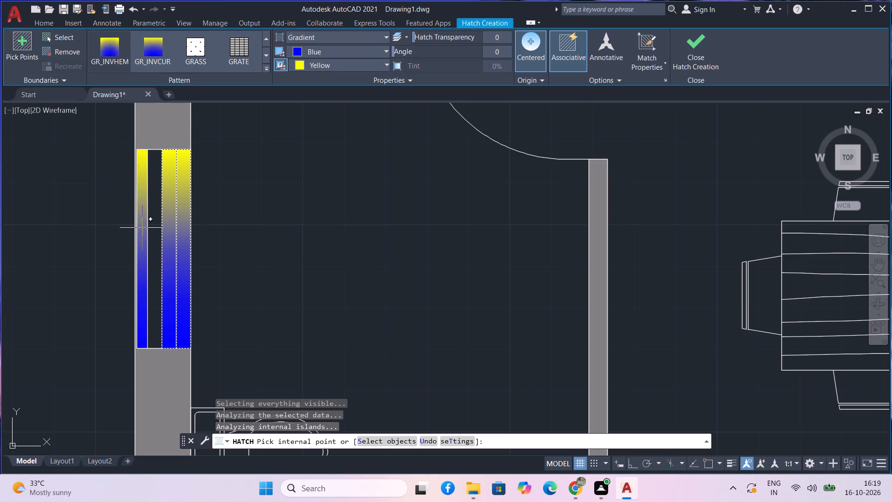
pyautogui.scroll(2, 142, 226)
pyautogui.click(142, 222)
pyautogui.click(177, 244)
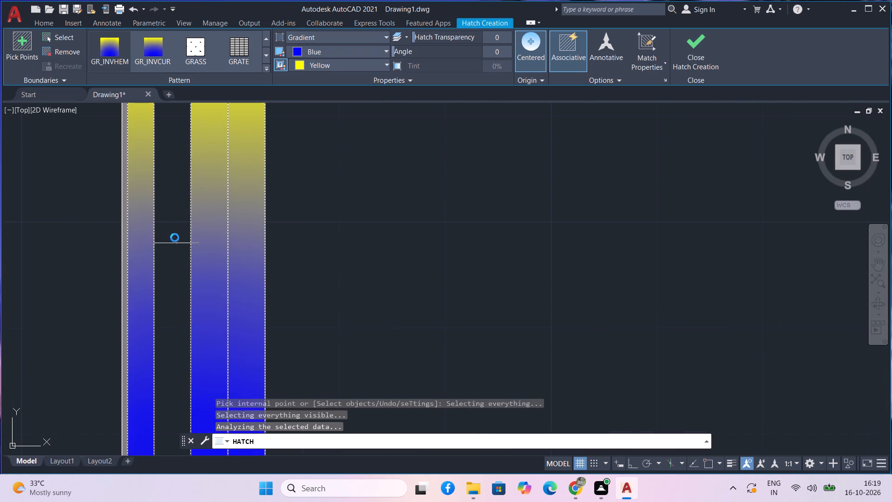
pyautogui.press('space')
pyautogui.scroll(-5, 174, 230)
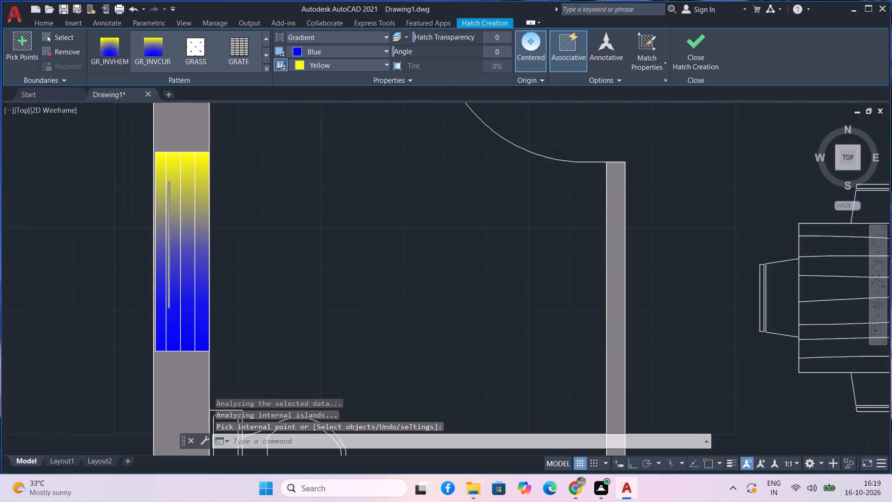
# Hatch the four strips of the northwest bedroom's west window with the blue and yellow GR_INVCYL gradient.
pyautogui.moveTo(233, 220); pyautogui.dragTo(239, 289, button='middle')
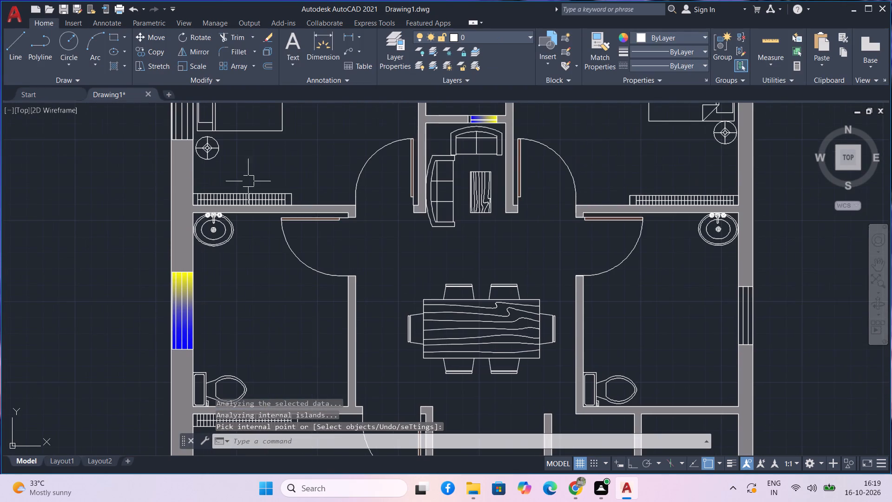
pyautogui.moveTo(249, 161); pyautogui.dragTo(255, 236, button='middle')
pyautogui.write('h')
pyautogui.press('space')
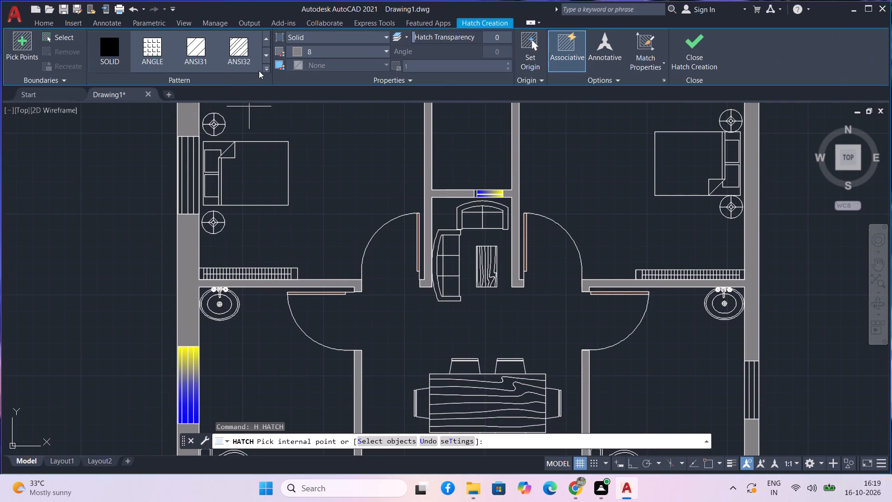
pyautogui.click(268, 68)
pyautogui.scroll(-9, 223, 68)
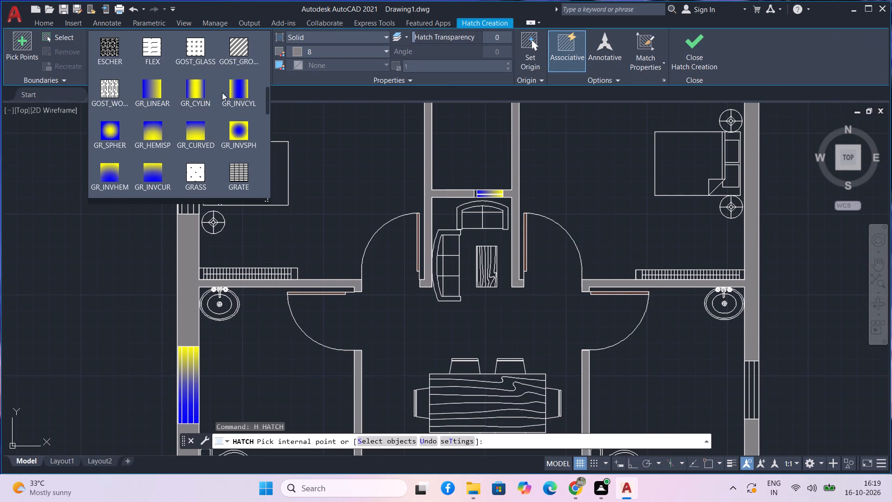
pyautogui.click(227, 92)
pyautogui.scroll(-1, 235, 145)
pyautogui.moveTo(235, 145); pyautogui.dragTo(241, 198, button='middle')
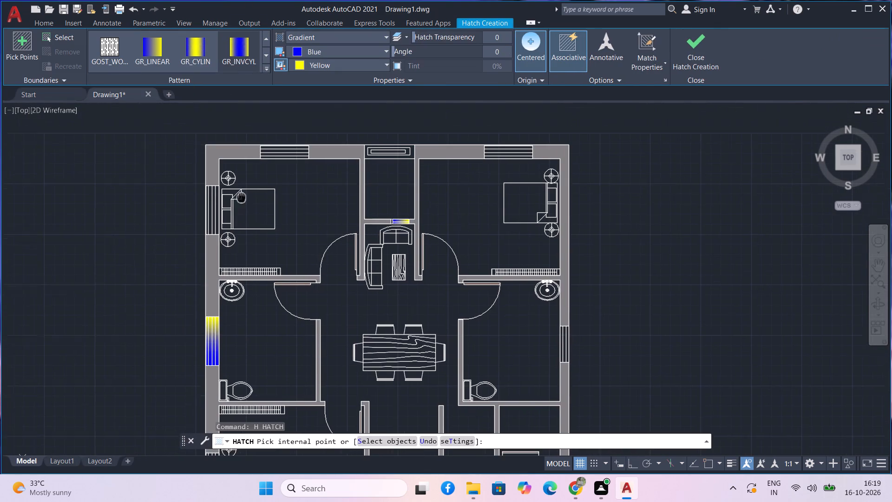
pyautogui.moveTo(241, 198); pyautogui.dragTo(241, 198, button='middle')
pyautogui.scroll(3, 206, 207)
pyautogui.click(205, 208)
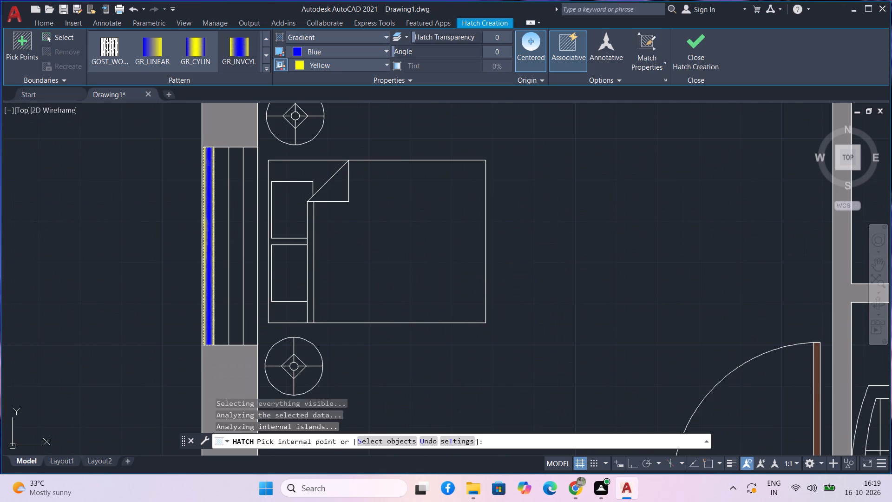
pyautogui.click(222, 214)
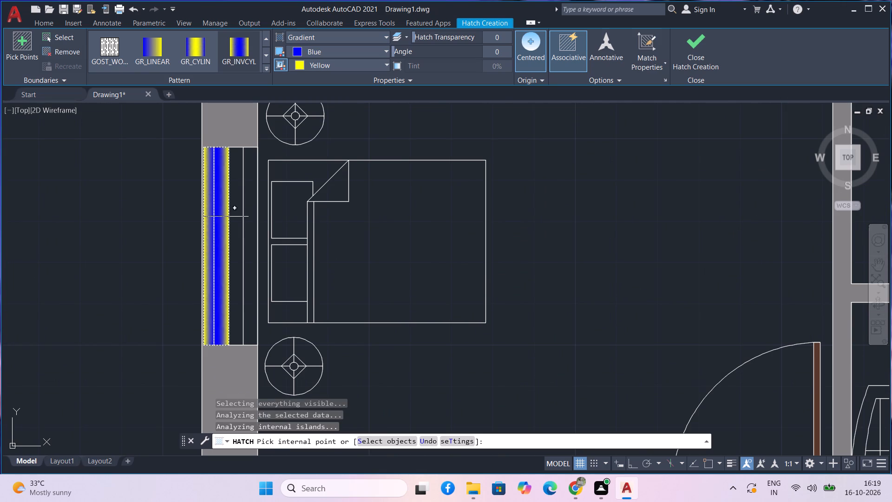
pyautogui.click(248, 252)
pyautogui.click(236, 255)
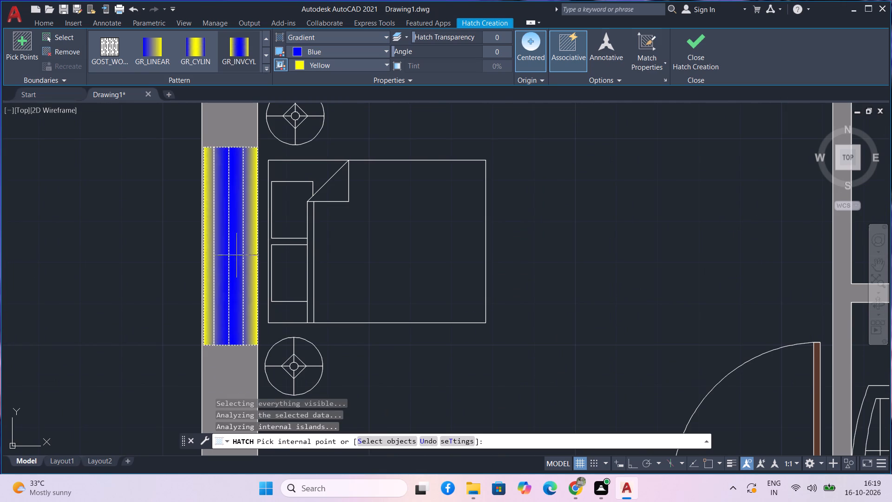
pyautogui.press('space')
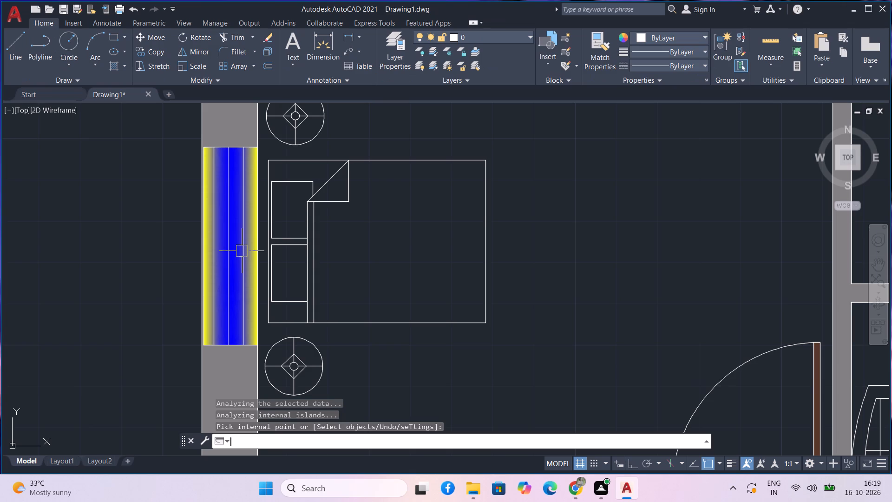
# Hatch the four strips of the northwest bedroom's north window with the blue and yellow GR_INVSPH gradient.
pyautogui.write('h')
pyautogui.press('space')
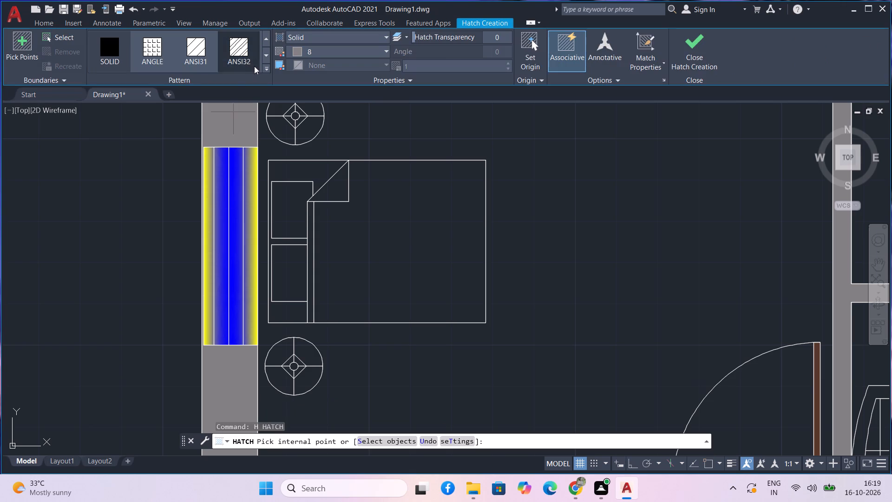
pyautogui.click(265, 69)
pyautogui.scroll(-10, 224, 68)
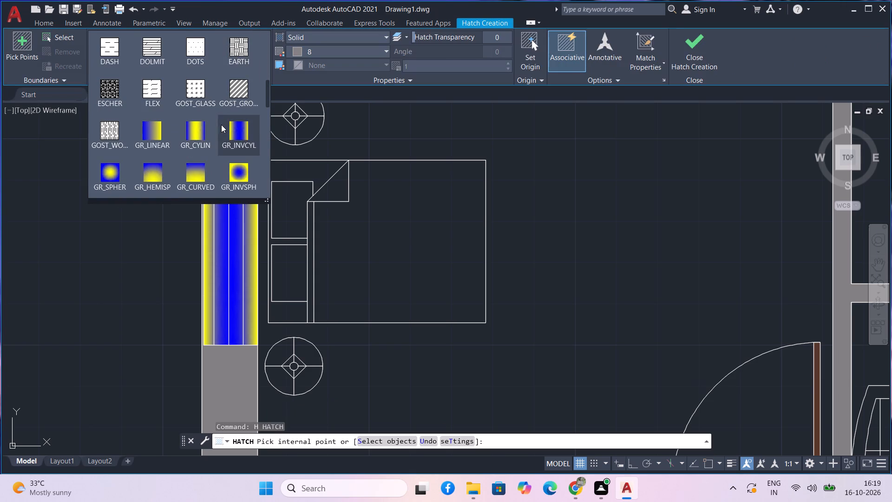
pyautogui.click(231, 175)
pyautogui.scroll(-3, 249, 172)
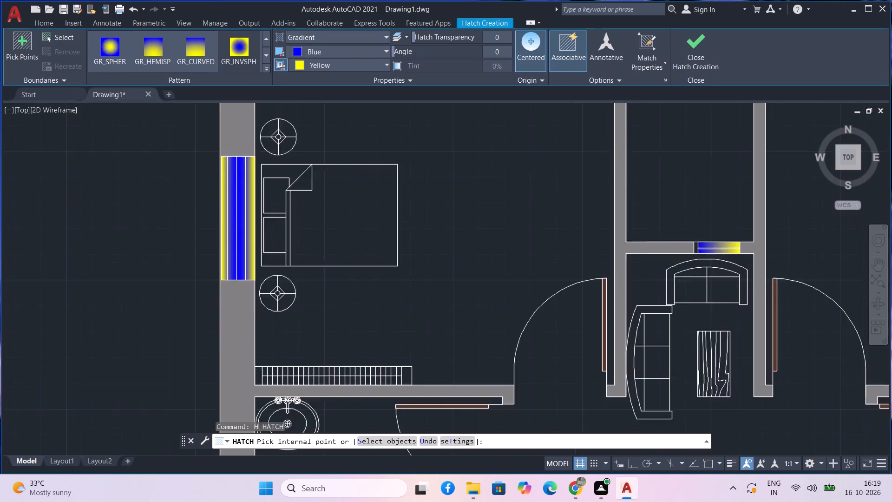
pyautogui.moveTo(354, 162); pyautogui.dragTo(363, 211, button='middle')
pyautogui.scroll(3, 347, 164)
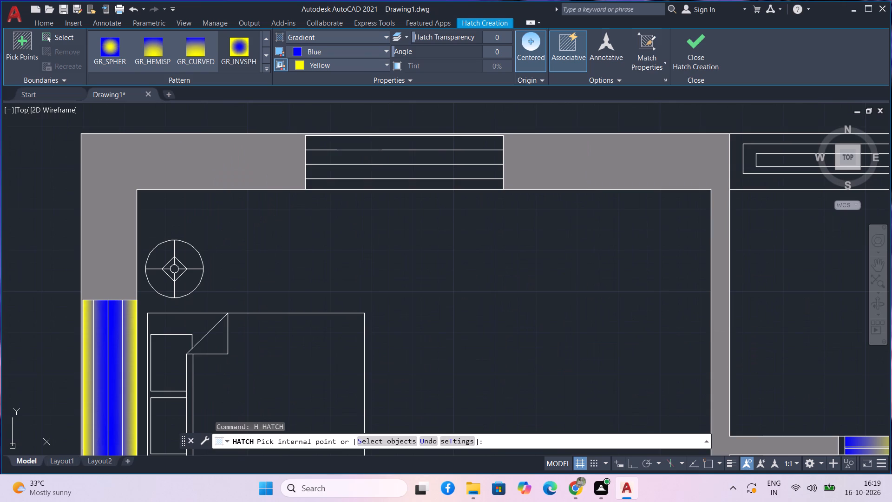
pyautogui.click(365, 144)
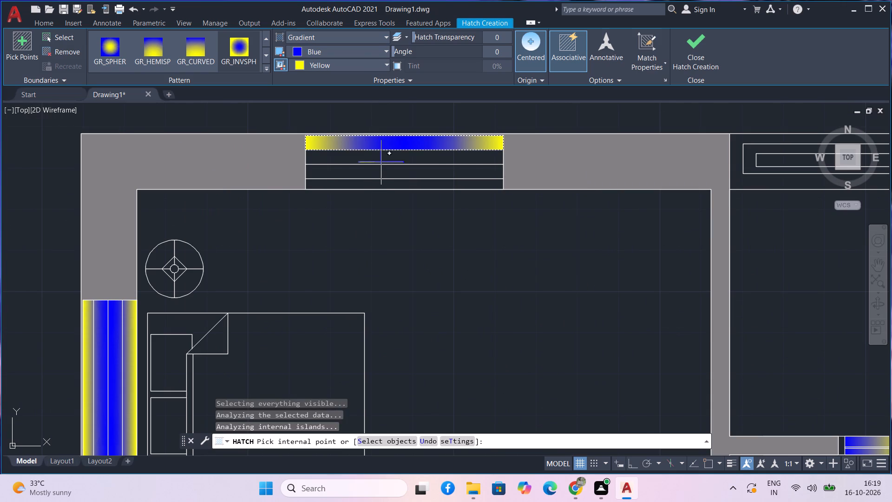
pyautogui.click(381, 162)
pyautogui.click(383, 173)
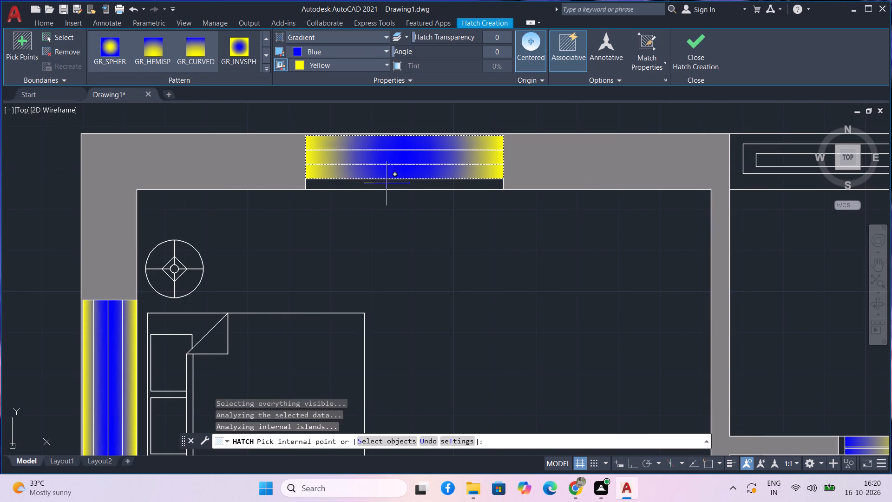
pyautogui.click(387, 183)
pyautogui.press('space')
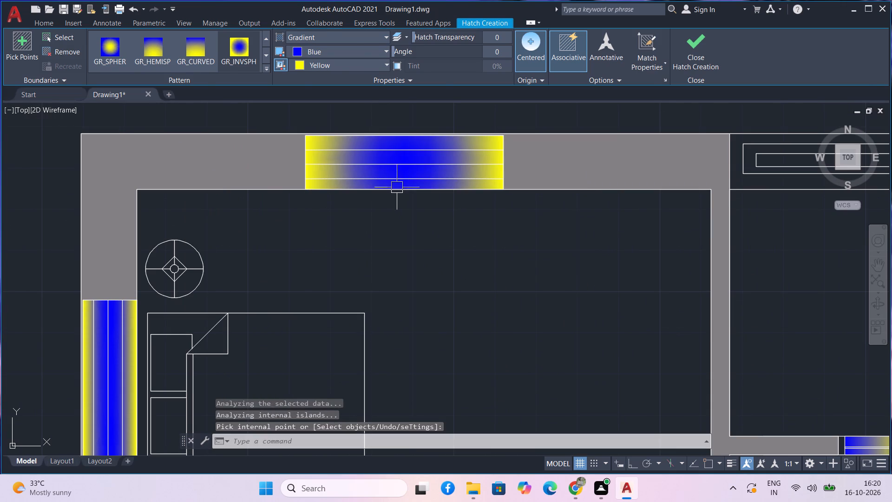
# Hatch the nested rectangles in the north wall of the small central room with the blue and yellow GR_SPHER gradient.
pyautogui.moveTo(450, 236); pyautogui.dragTo(272, 229, button='middle')
pyautogui.write('h')
pyautogui.press('space')
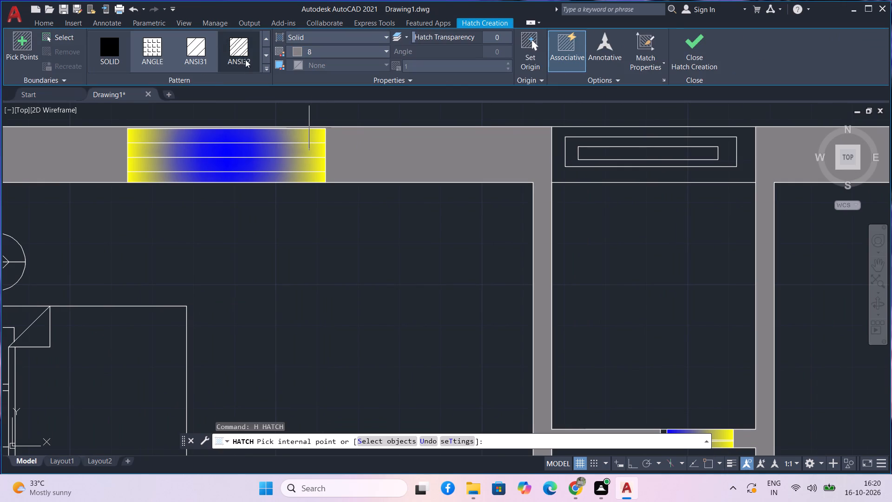
pyautogui.click(263, 70)
pyautogui.scroll(-10, 244, 71)
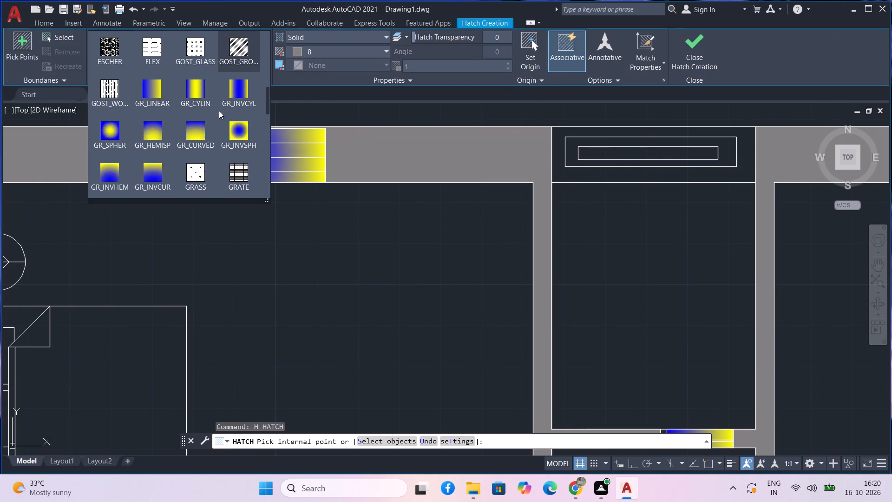
pyautogui.click(115, 132)
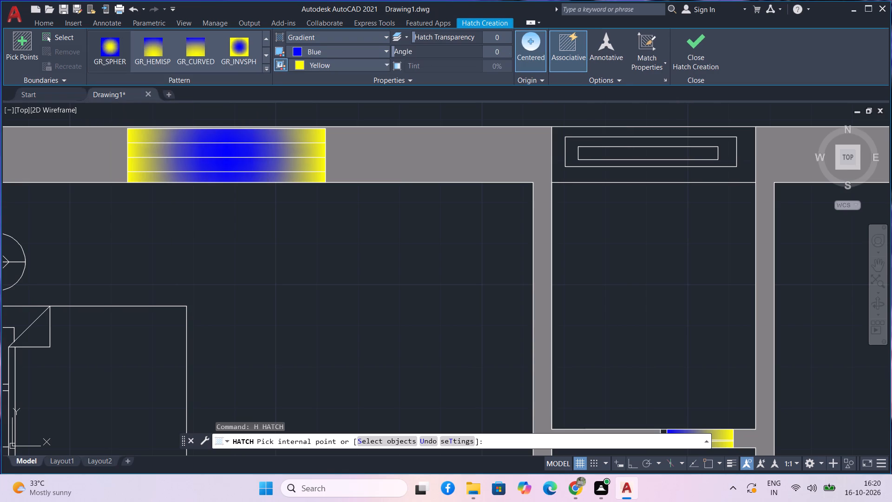
pyautogui.click(649, 177)
pyautogui.scroll(2, 647, 165)
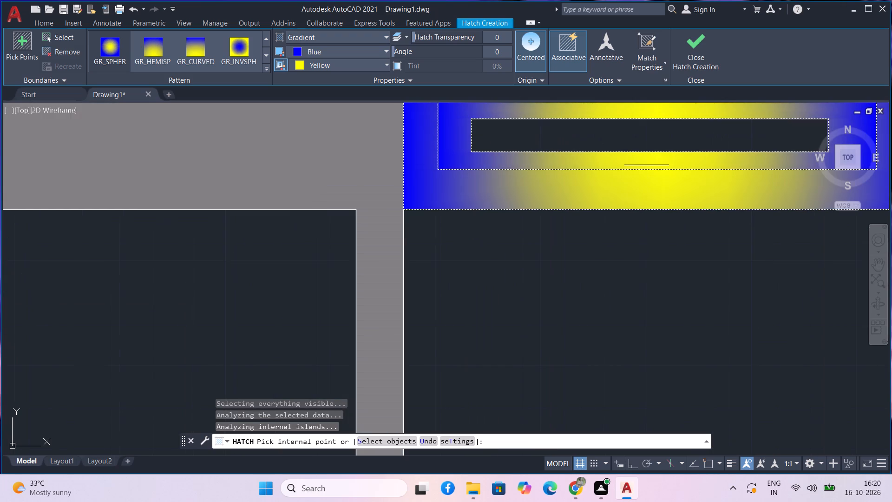
pyautogui.click(647, 165)
pyautogui.scroll(-3, 643, 153)
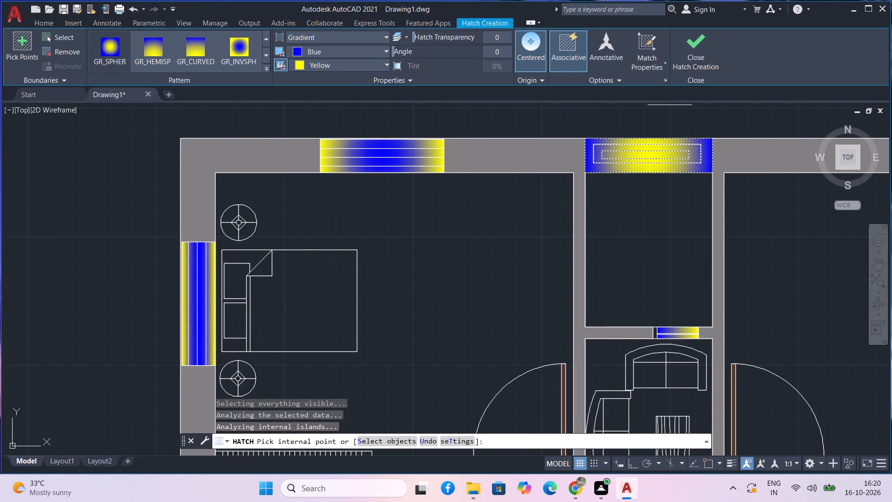
pyautogui.press('space')
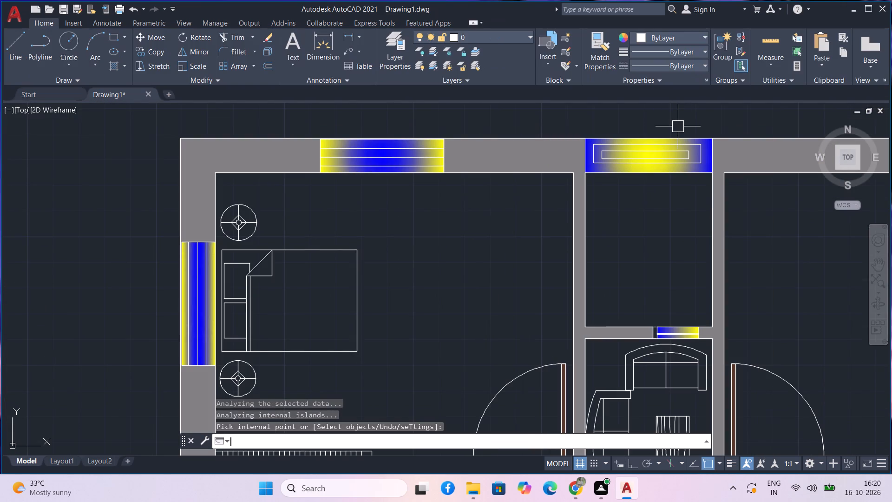
# Hatch the four strips of the northeast bedroom's north window with the blue and yellow GR_INVCUR gradient.
pyautogui.write('h')
pyautogui.press('space')
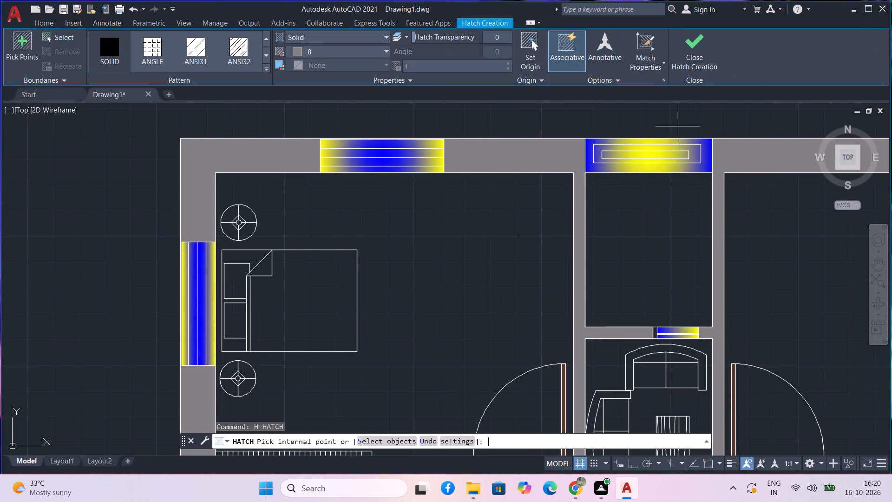
pyautogui.tripleClick(263, 60)
pyautogui.tripleClick(264, 60)
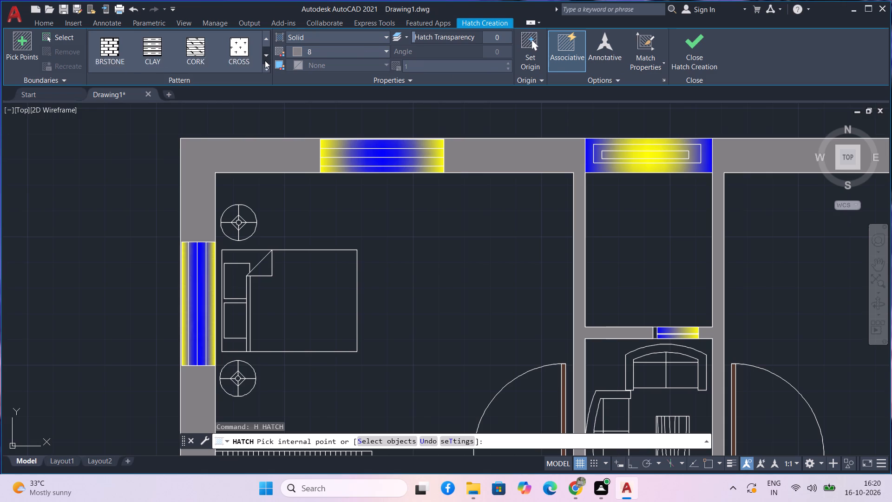
pyautogui.tripleClick(265, 60)
pyautogui.doubleClick(265, 60)
pyautogui.click(158, 53)
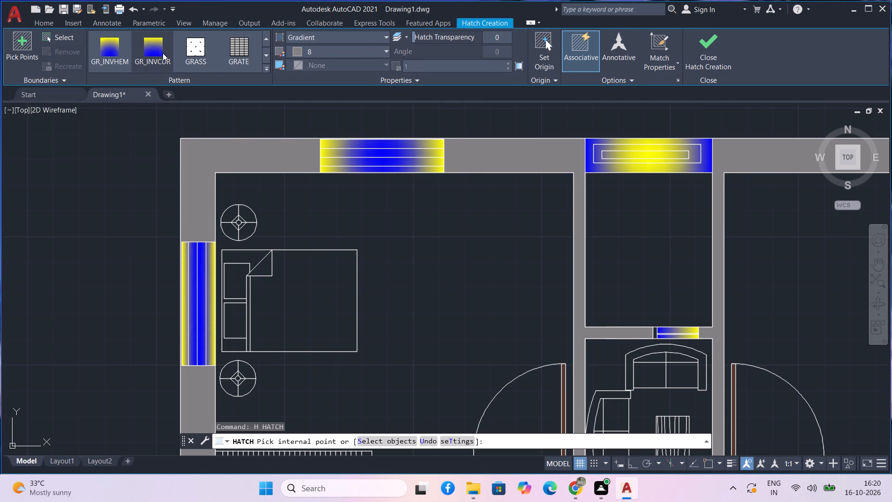
pyautogui.scroll(-3, 254, 127)
pyautogui.scroll(3, 441, 158)
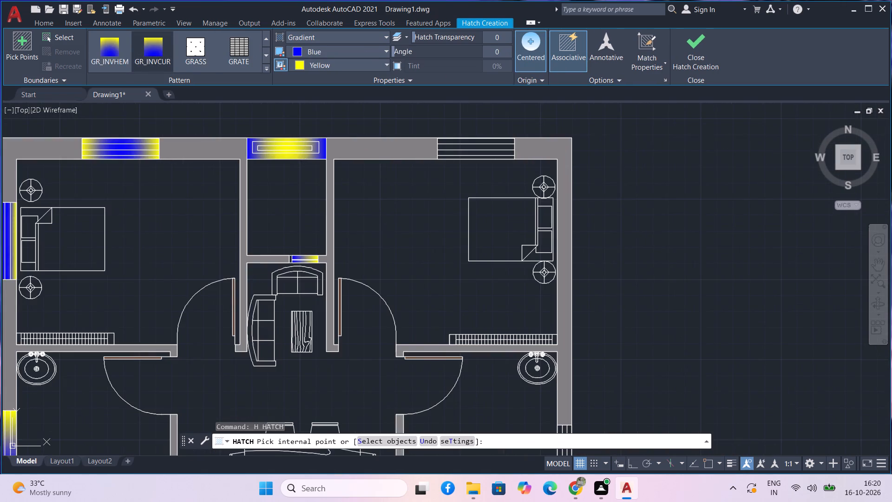
pyautogui.scroll(2, 464, 132)
pyautogui.click(494, 157)
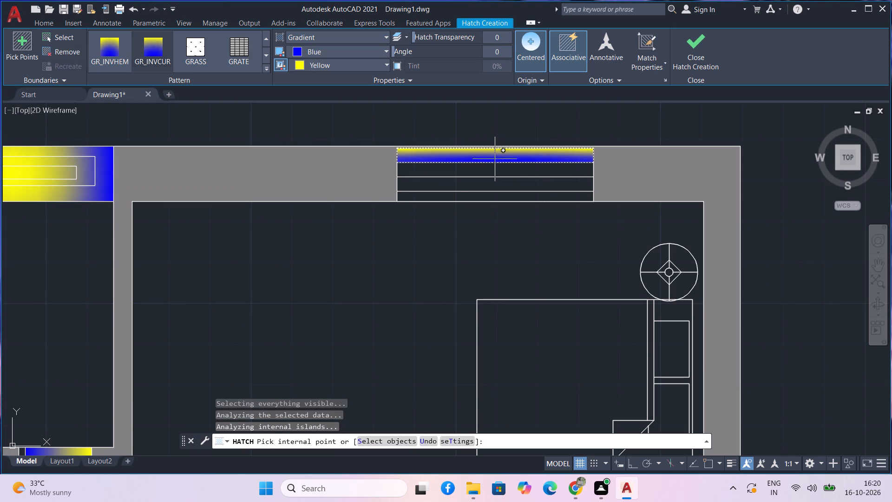
pyautogui.click(505, 176)
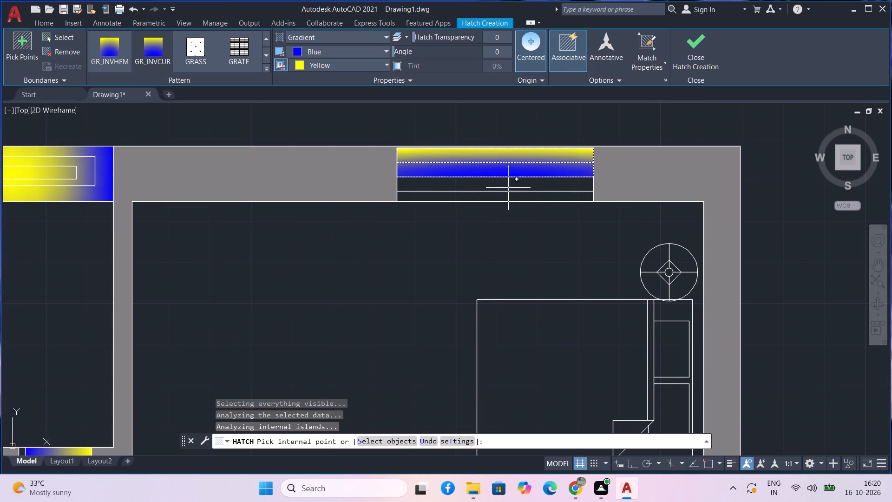
pyautogui.click(508, 188)
pyautogui.click(510, 199)
pyautogui.press('space')
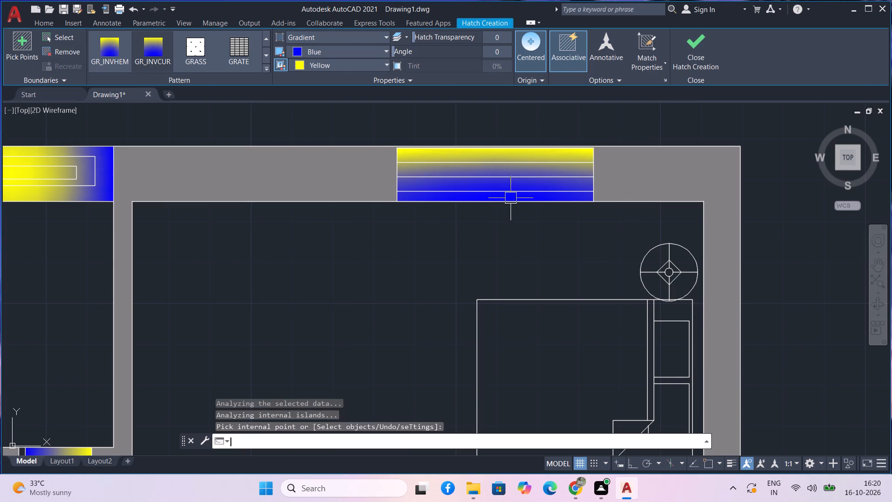
# Hatch the three strips of the east bathroom's east window with the blue and yellow GR_INVSPH gradient.
pyautogui.write('h')
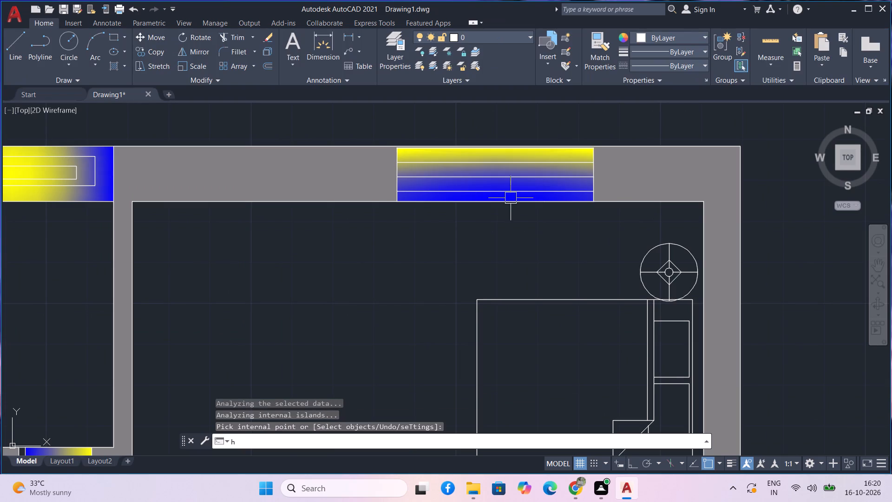
pyautogui.press('space')
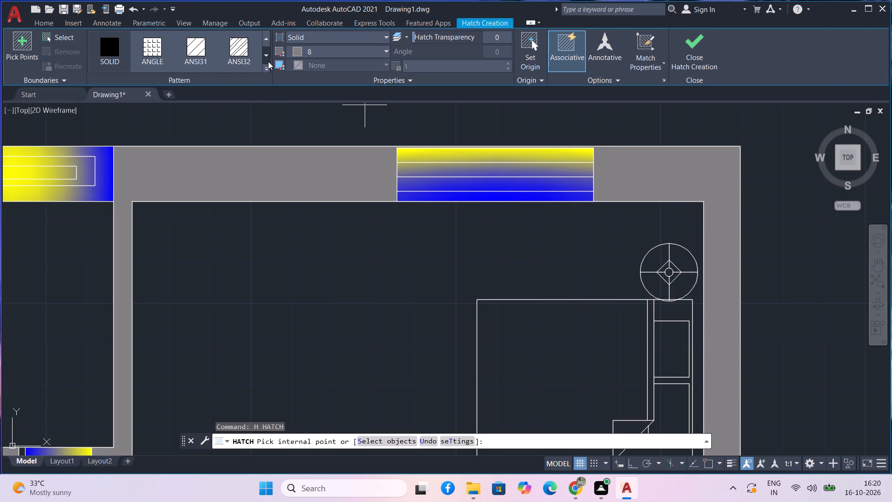
pyautogui.click(267, 69)
pyautogui.scroll(-17, 267, 69)
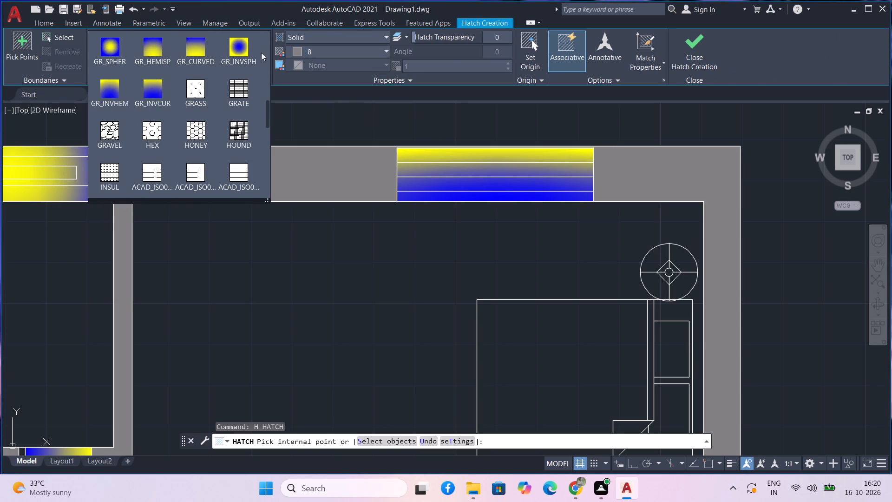
pyautogui.click(248, 52)
pyautogui.scroll(-2, 346, 109)
pyautogui.scroll(-1, 528, 195)
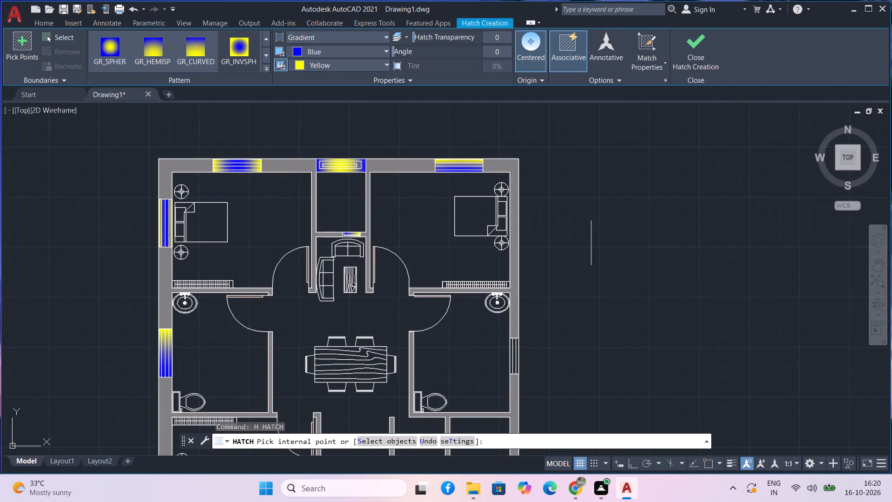
pyautogui.moveTo(595, 238); pyautogui.dragTo(559, 128, button='middle')
pyautogui.moveTo(505, 243); pyautogui.dragTo(500, 211, button='middle')
pyautogui.scroll(4, 485, 211)
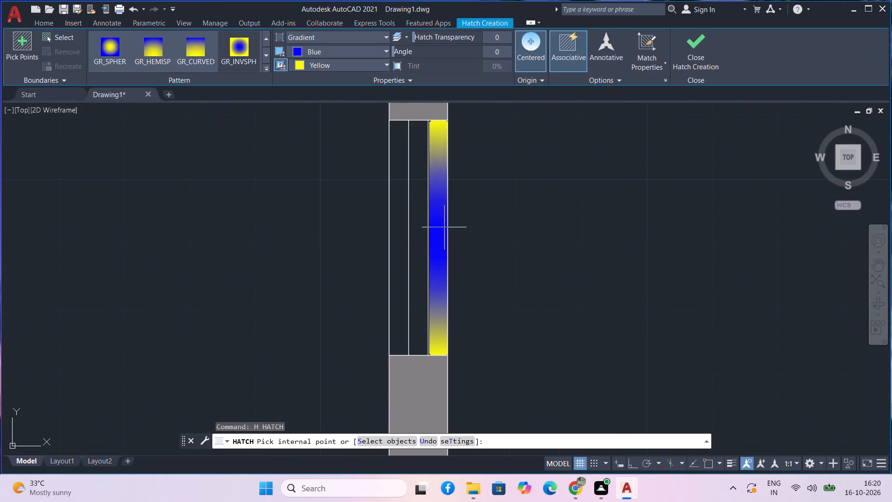
pyautogui.click(444, 227)
pyautogui.click(412, 238)
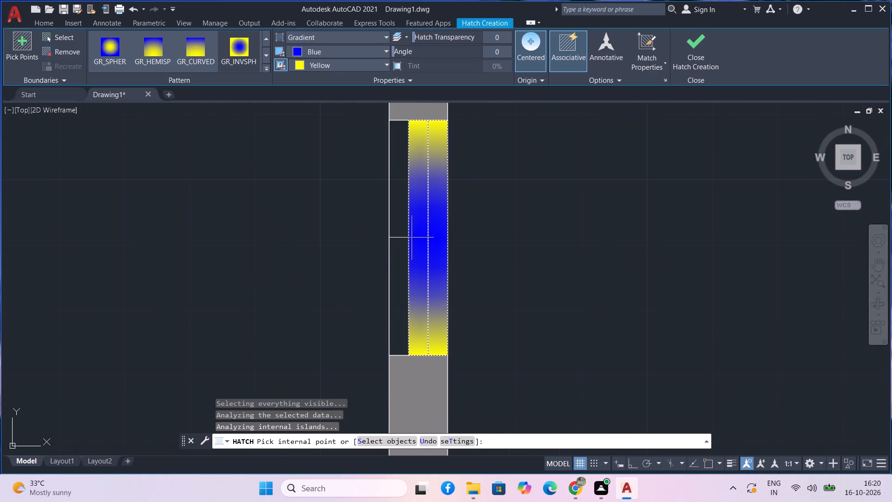
pyautogui.click(396, 242)
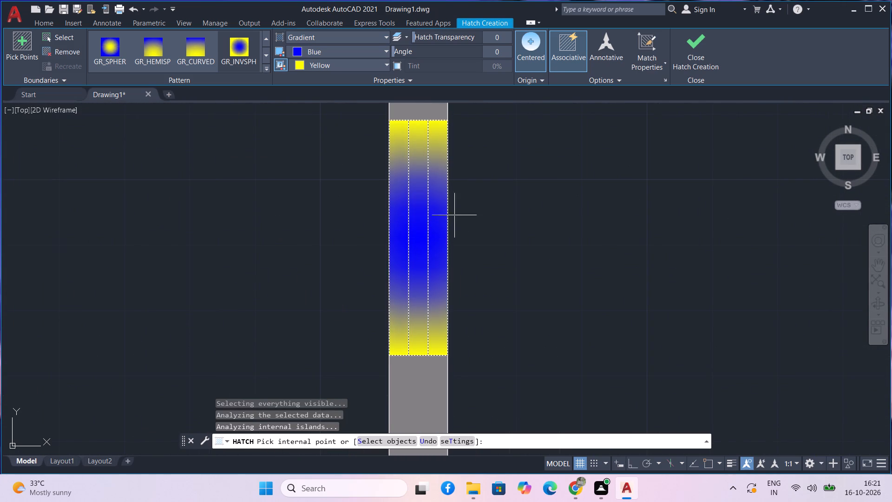
pyautogui.press('space')
# Hatch the four strips of the southwest bedroom's west window with the blue and yellow GR_LINEAR gradient.
pyautogui.scroll(-5, 454, 217)
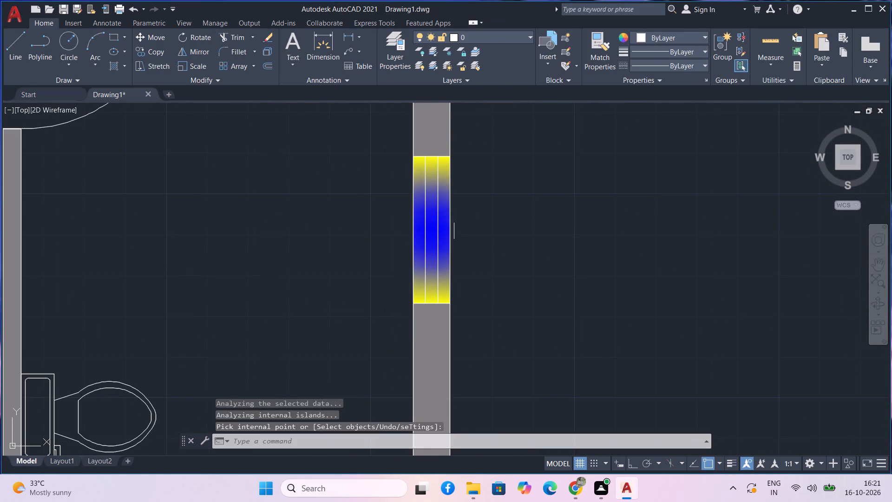
pyautogui.scroll(-2, 464, 223)
pyautogui.moveTo(493, 239); pyautogui.dragTo(525, 205, button='middle')
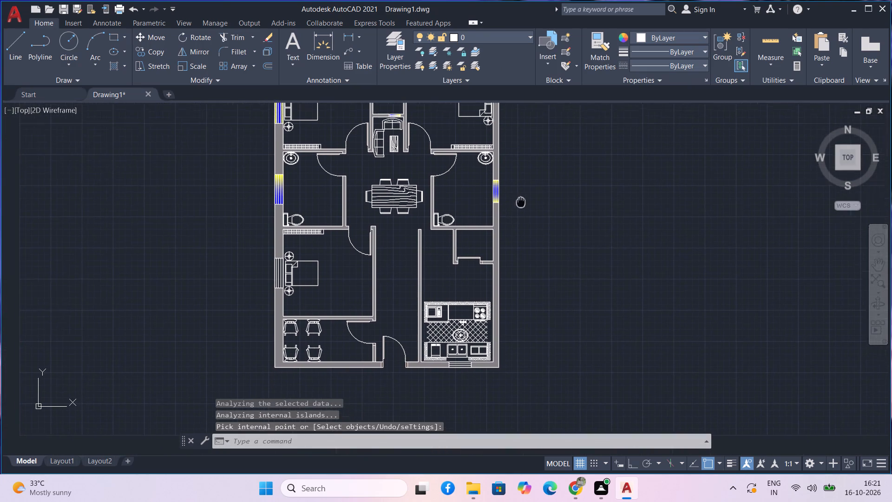
pyautogui.moveTo(525, 205); pyautogui.dragTo(532, 219, button='middle')
pyautogui.write('h')
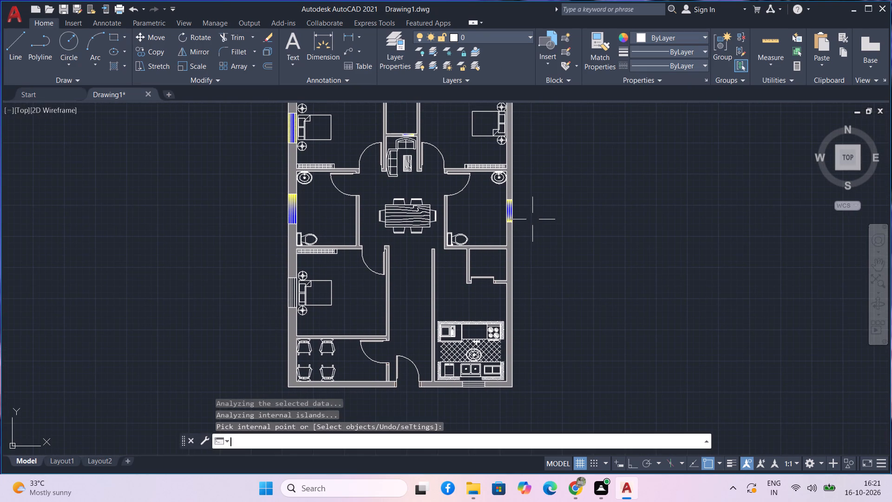
pyautogui.press('space')
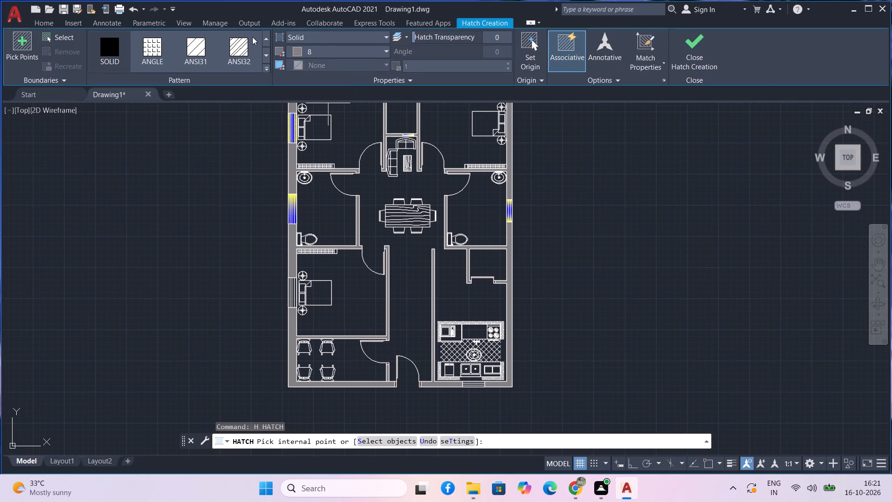
pyautogui.click(268, 71)
pyautogui.scroll(-7, 266, 71)
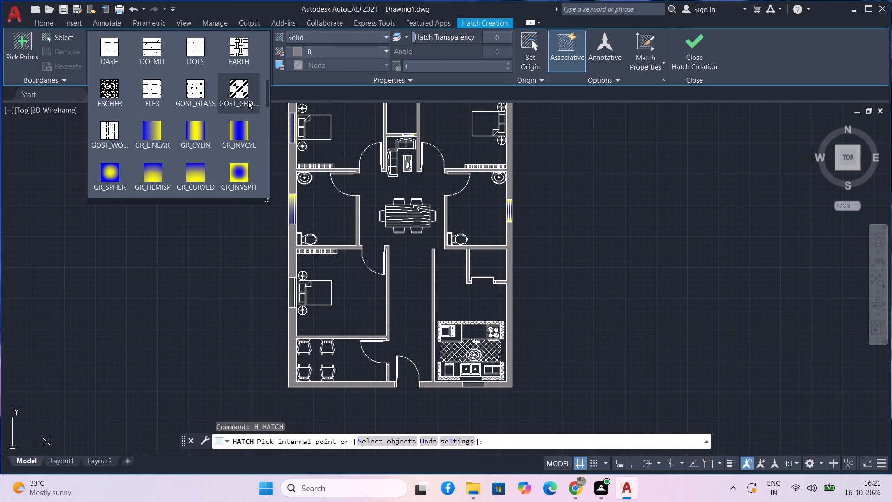
pyautogui.scroll(-3, 248, 101)
pyautogui.scroll(2, 203, 103)
pyautogui.click(167, 96)
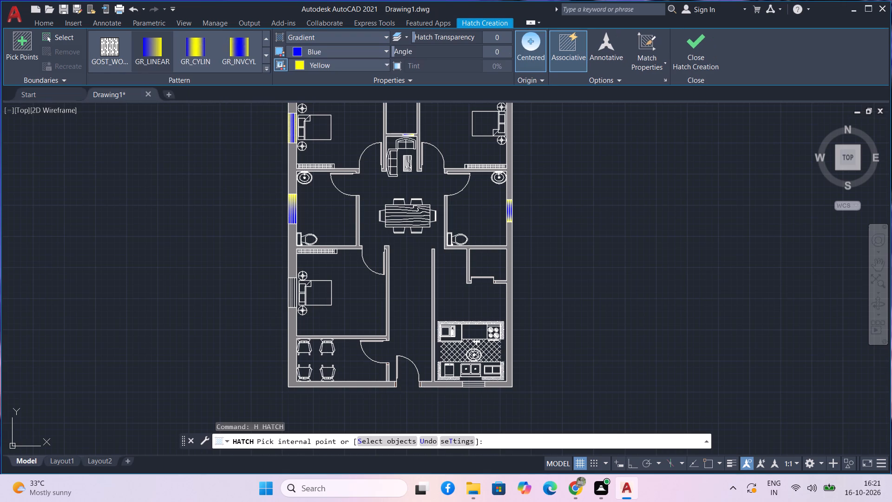
pyautogui.scroll(4, 295, 284)
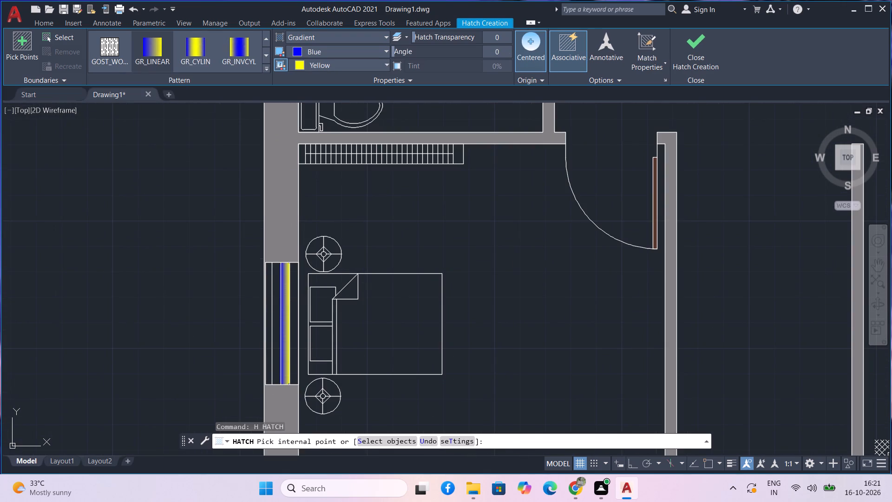
pyautogui.click(290, 302)
pyautogui.scroll(3, 292, 300)
pyautogui.moveTo(292, 299); pyautogui.dragTo(317, 216, button='middle')
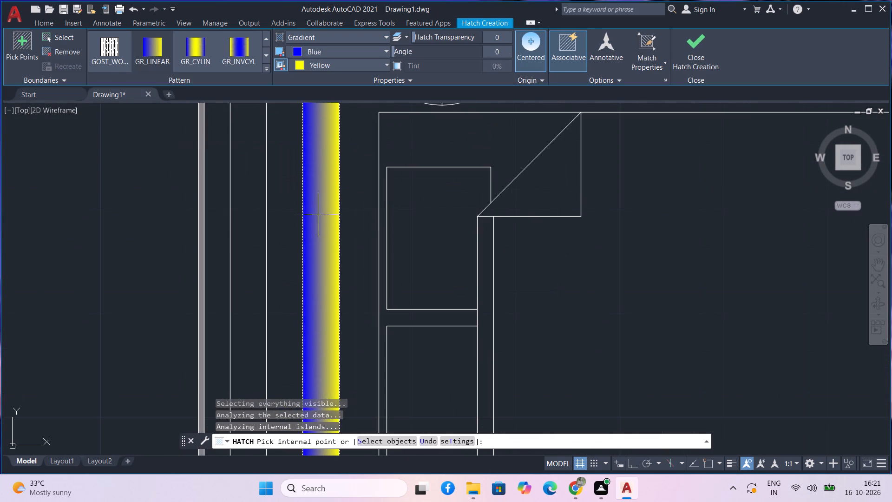
pyautogui.click(279, 250)
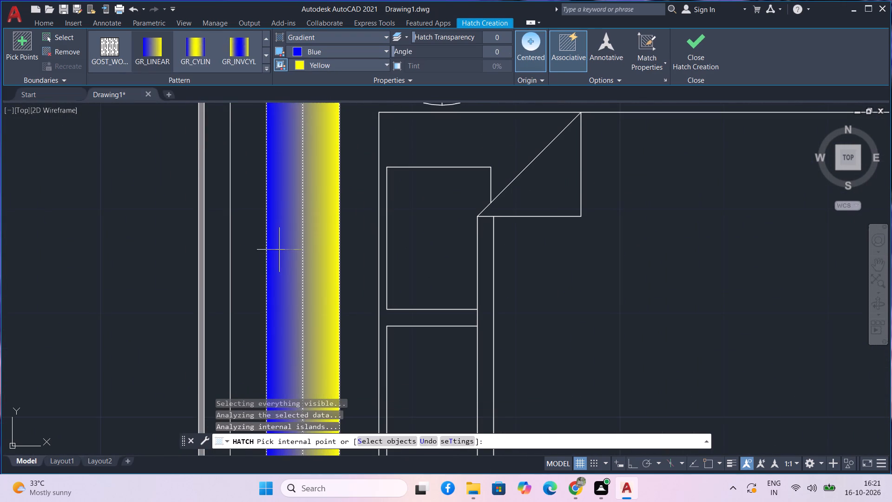
pyautogui.click(254, 234)
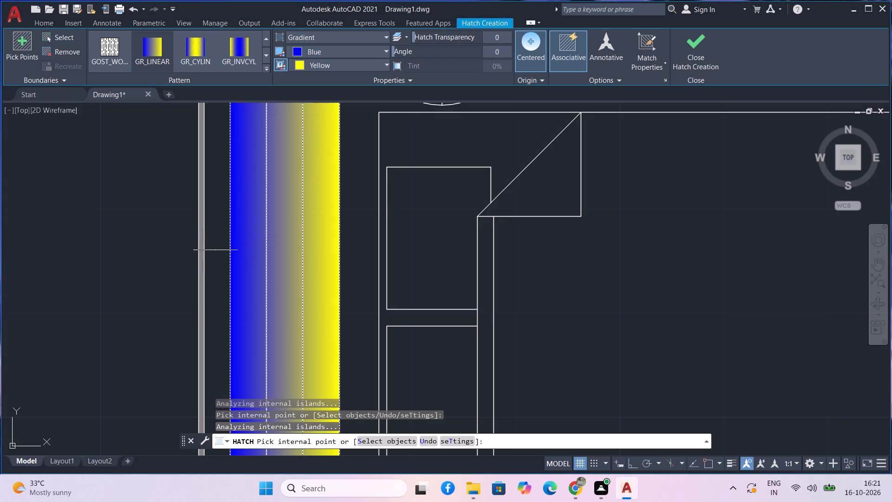
pyautogui.click(219, 248)
pyautogui.press('space')
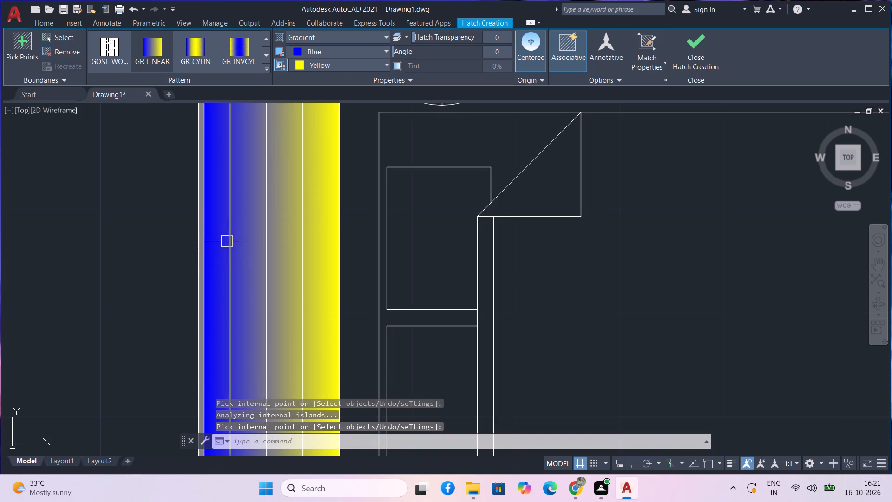
# Hatch the three strips of the kitchen's south window with the blue and yellow GR_INVHEM gradient.
pyautogui.scroll(-4, 229, 235)
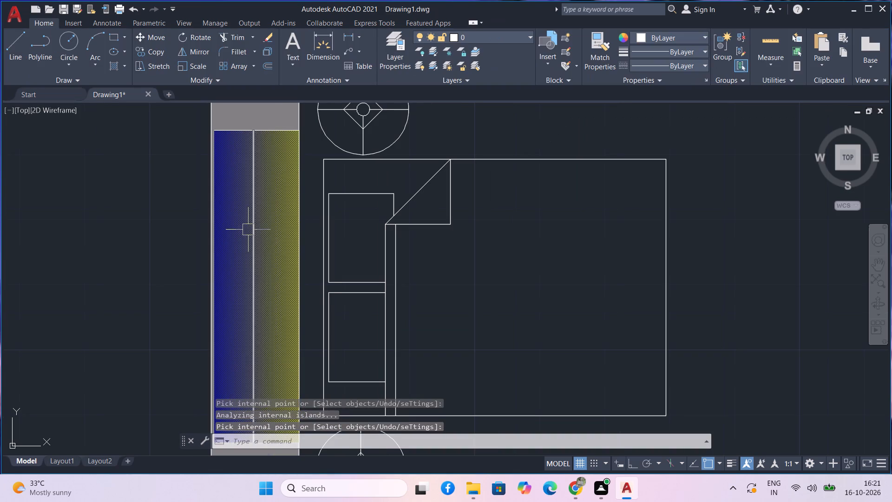
pyautogui.write('h')
pyautogui.press('space')
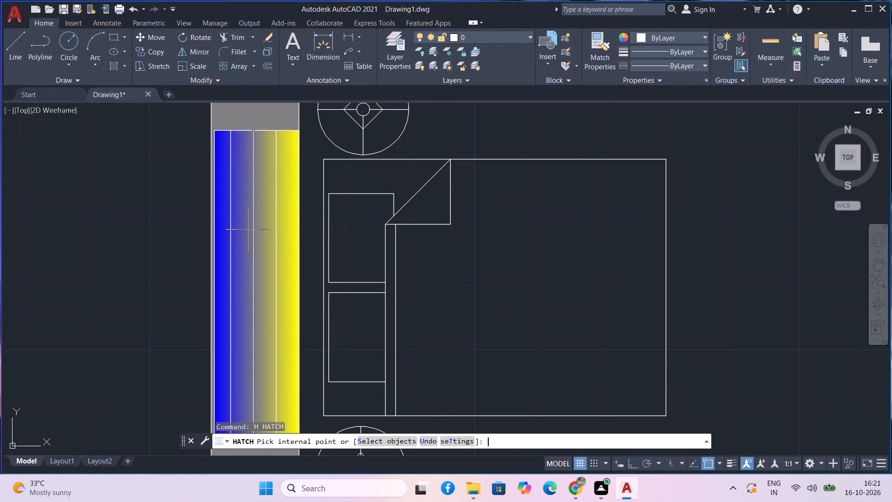
pyautogui.tripleClick(263, 60)
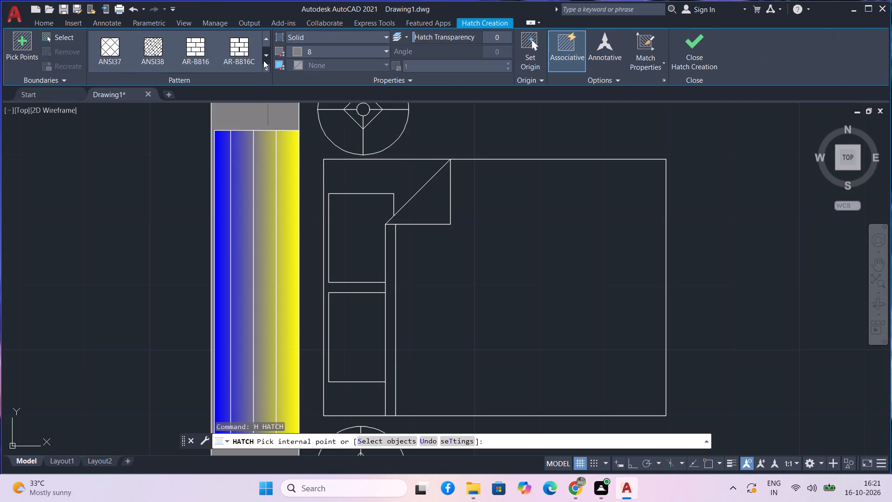
pyautogui.click(263, 60)
pyautogui.tripleClick(263, 60)
pyautogui.doubleClick(264, 60)
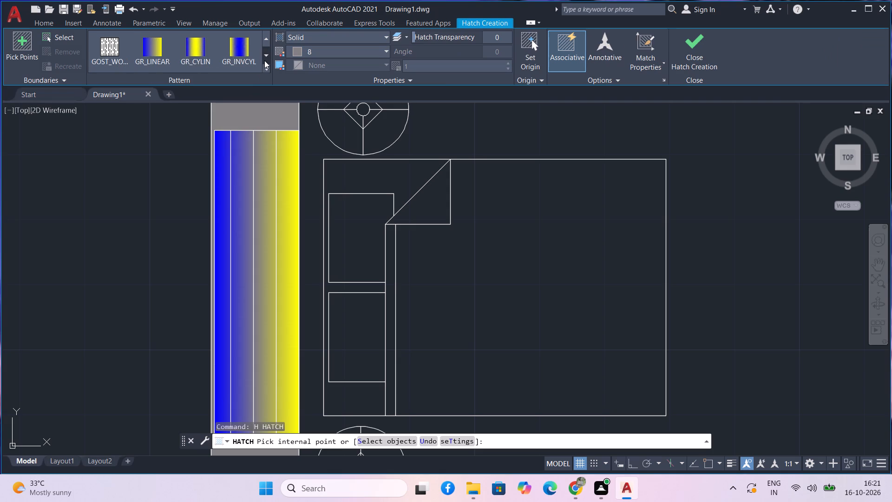
pyautogui.doubleClick(264, 60)
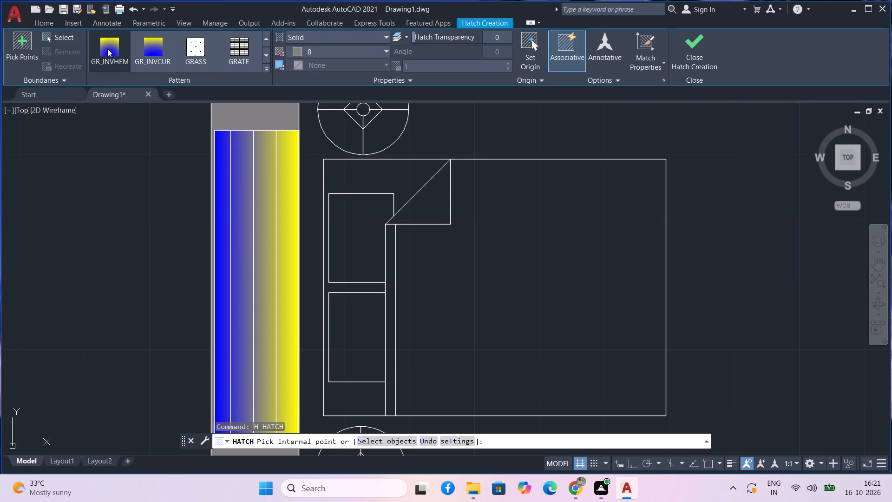
pyautogui.click(107, 49)
pyautogui.scroll(-3, 184, 116)
pyautogui.moveTo(232, 204); pyautogui.dragTo(246, 108, button='middle')
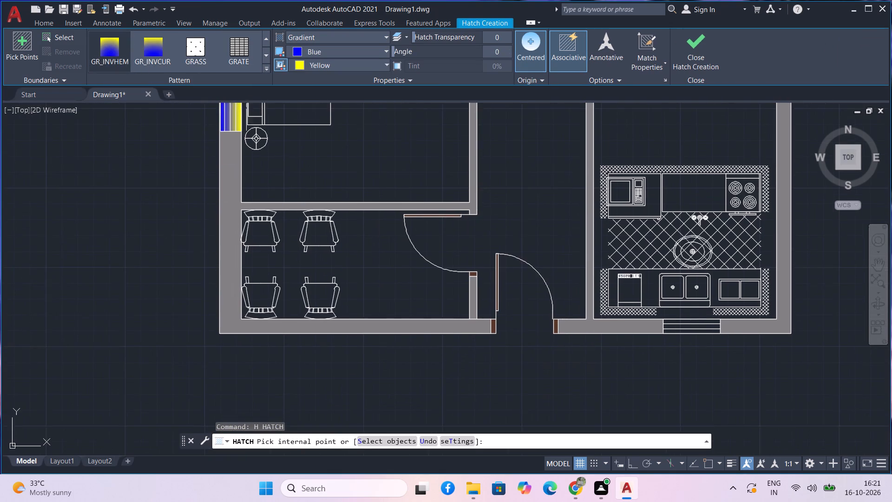
pyautogui.scroll(-2, 266, 147)
pyautogui.moveTo(303, 156); pyautogui.dragTo(292, 293, button='middle')
pyautogui.scroll(4, 427, 362)
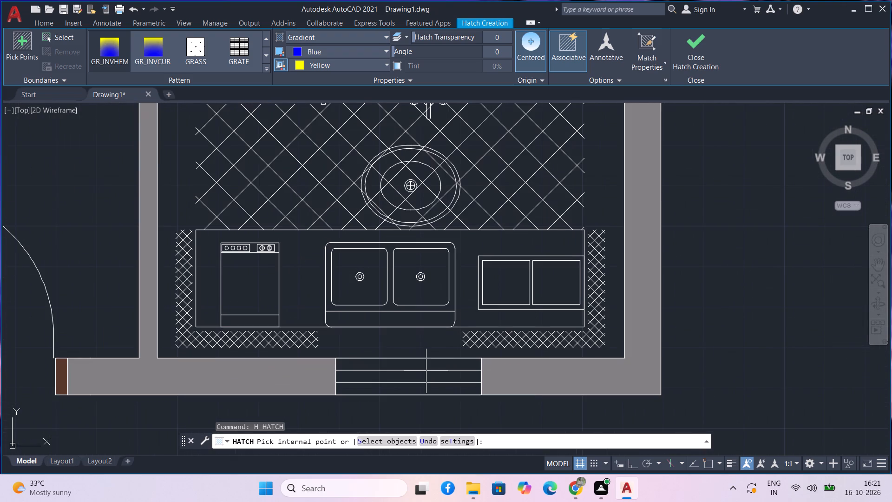
pyautogui.moveTo(426, 371); pyautogui.dragTo(408, 322, button='middle')
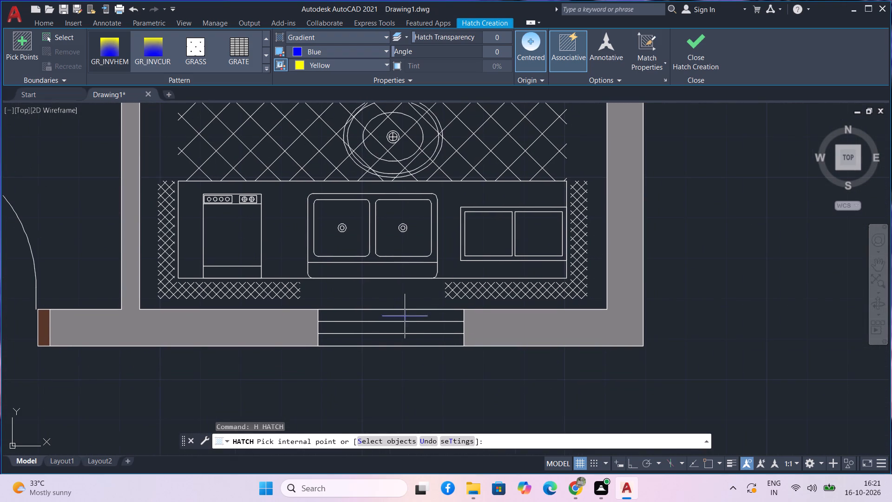
pyautogui.click(405, 316)
pyautogui.click(404, 333)
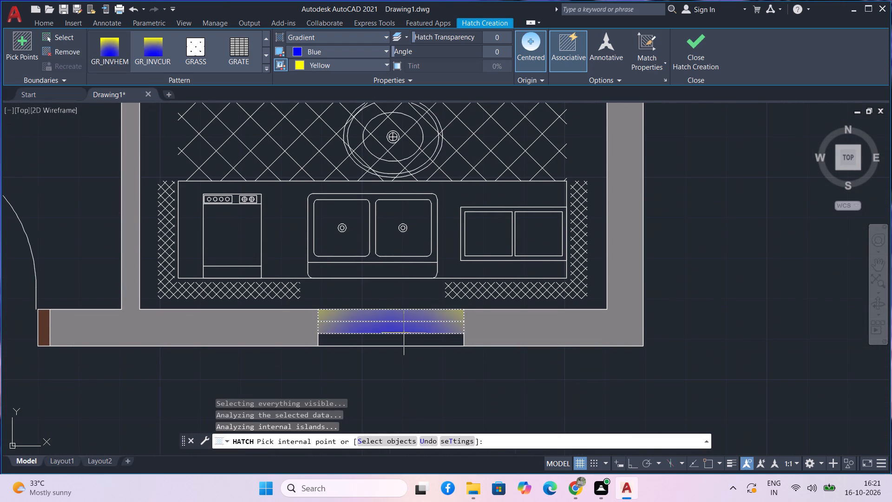
pyautogui.click(401, 341)
pyautogui.press('space')
# Look over the floor plan from the kitchen up to the north bedrooms to check the gradient hatches in the windows.
pyautogui.scroll(-1, 401, 341)
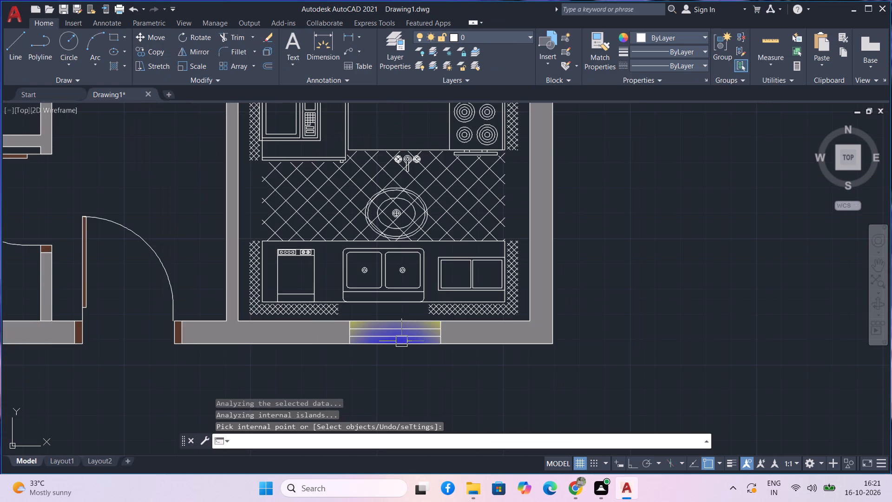
pyautogui.scroll(-2, 401, 341)
pyautogui.moveTo(530, 271); pyautogui.dragTo(546, 323, button='middle')
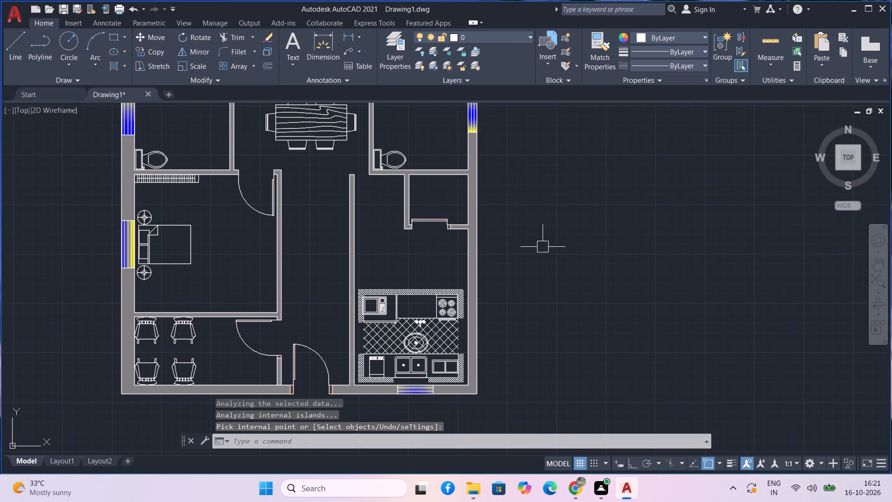
pyautogui.moveTo(543, 247); pyautogui.dragTo(549, 312, button='middle')
pyautogui.moveTo(543, 243); pyautogui.dragTo(551, 313, button='middle')
pyautogui.moveTo(553, 272); pyautogui.dragTo(554, 331, button='middle')
pyautogui.moveTo(551, 276); pyautogui.dragTo(551, 306, button='middle')
pyautogui.moveTo(551, 297); pyautogui.dragTo(551, 297, button='middle')
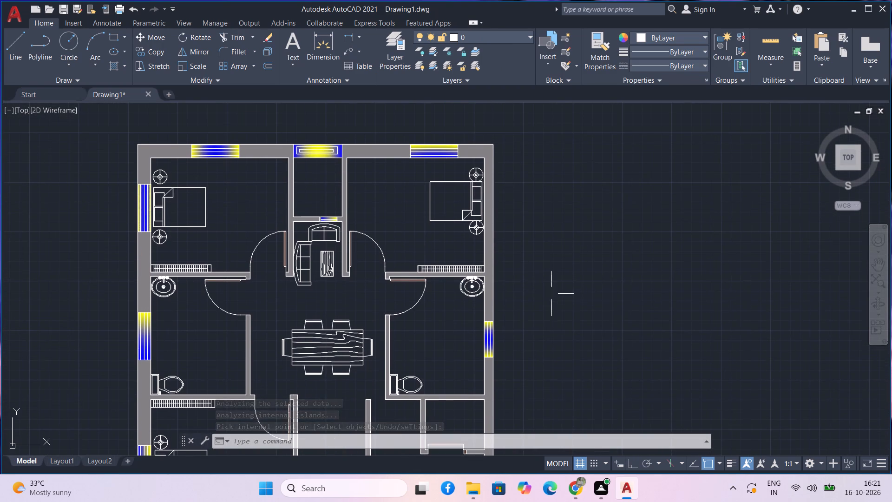
pyautogui.moveTo(551, 297); pyautogui.dragTo(554, 316, button='middle')
pyautogui.moveTo(553, 309); pyautogui.dragTo(554, 350, button='middle')
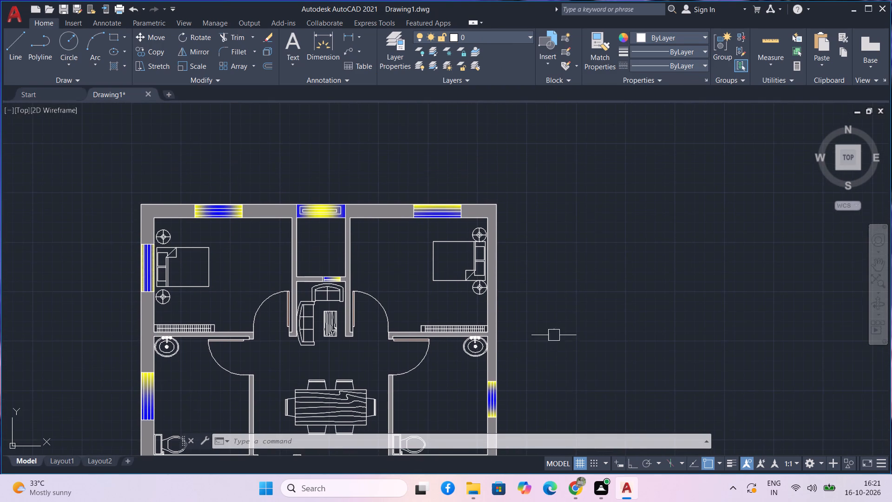
pyautogui.moveTo(556, 329); pyautogui.dragTo(567, 287, button='middle')
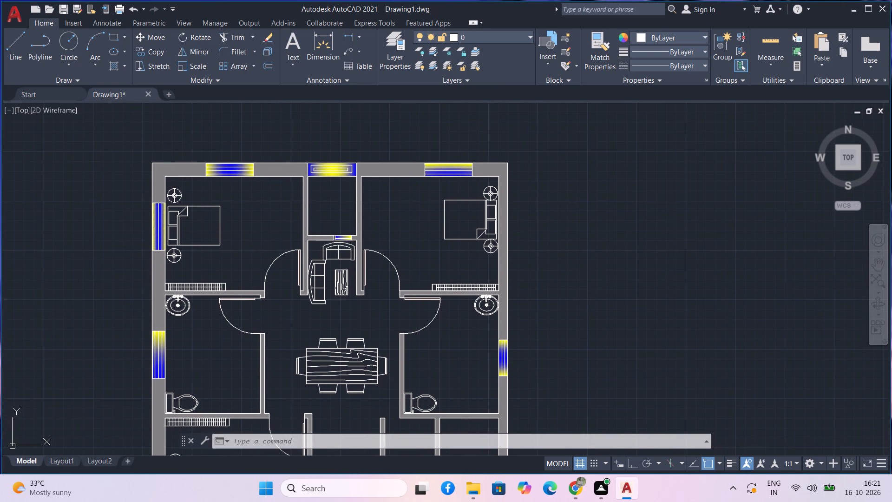
# Hatch the bedspreads of the northwest, northeast and southwest bedroom beds with a solid white fill.
pyautogui.write('h')
pyautogui.press('space')
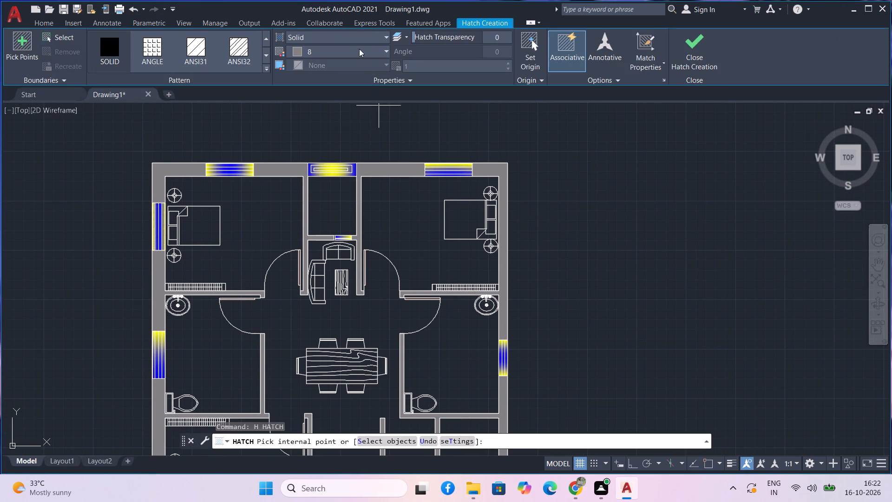
pyautogui.click(362, 45)
pyautogui.click(362, 54)
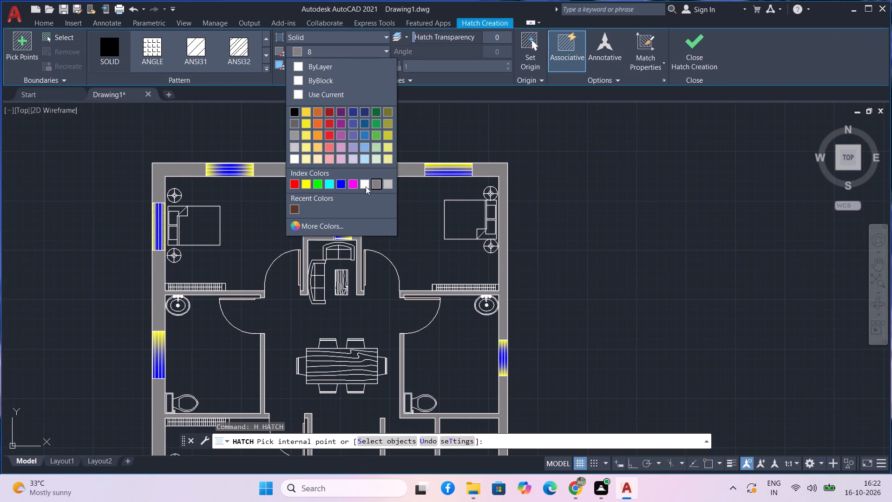
pyautogui.click(360, 187)
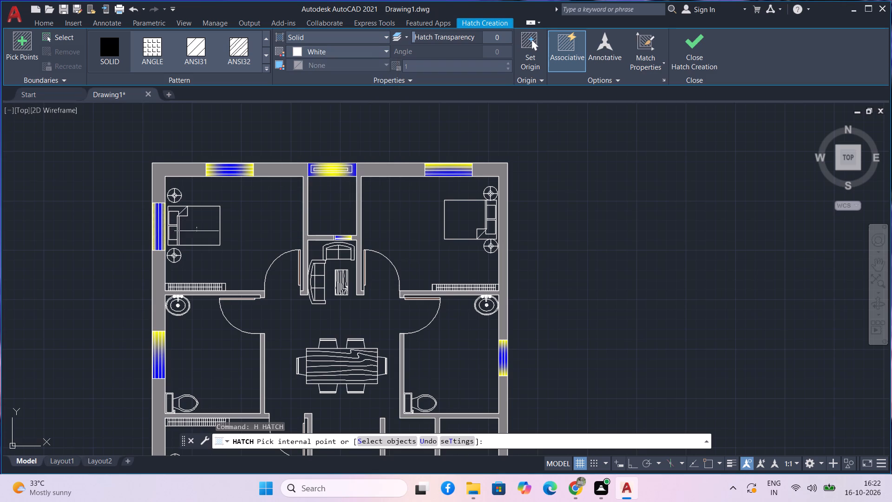
pyautogui.click(202, 238)
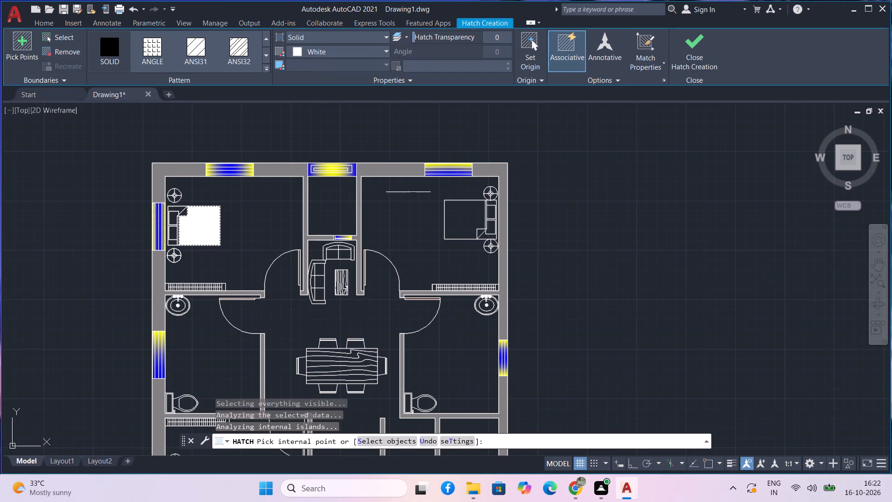
pyautogui.click(447, 221)
pyautogui.scroll(-2, 416, 225)
pyautogui.moveTo(406, 231); pyautogui.dragTo(402, 162, button='middle')
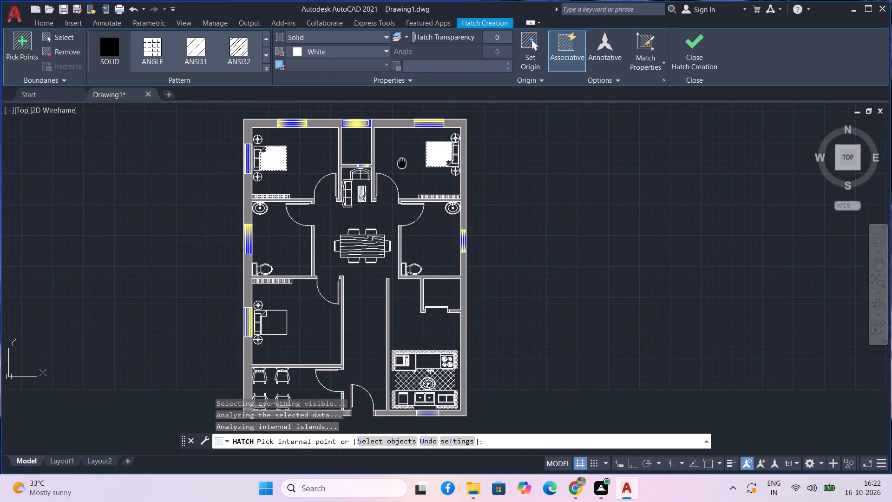
pyautogui.click(270, 327)
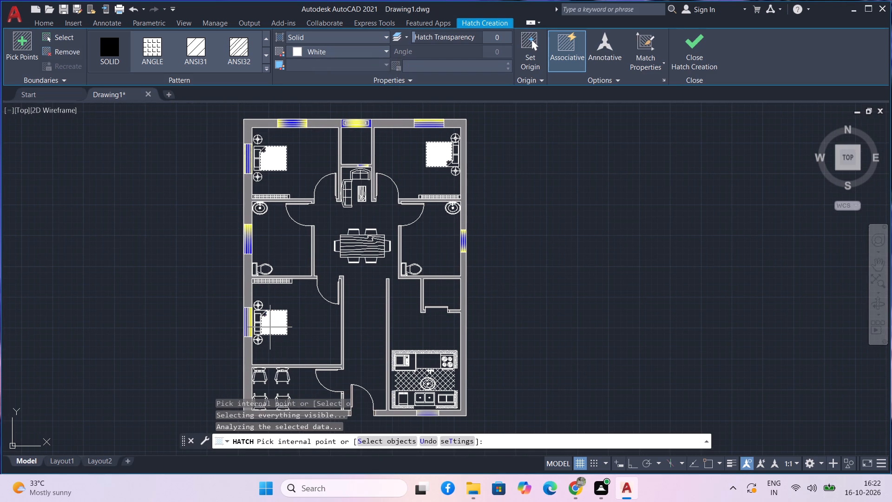
# Hatch the two pillows of the southwest bedroom's bed with the solid white fill.
pyautogui.scroll(3, 249, 304)
pyautogui.moveTo(348, 337); pyautogui.dragTo(346, 244, button='middle')
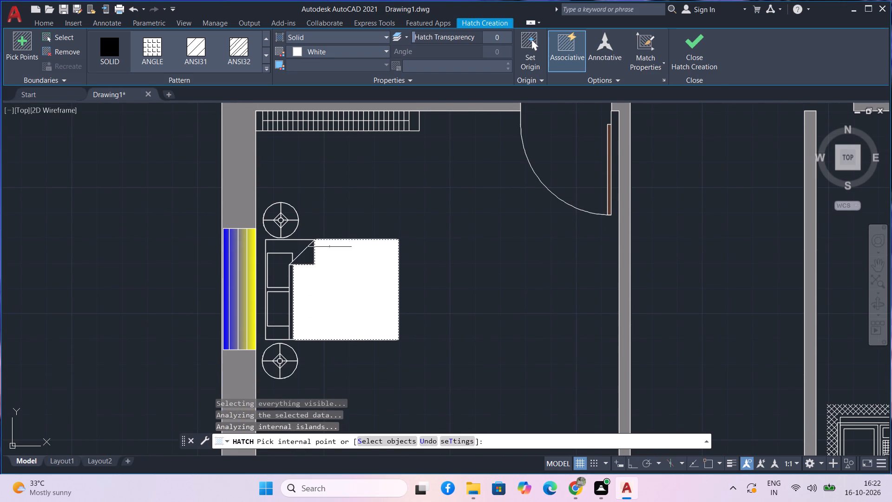
pyautogui.click(284, 271)
pyautogui.click(276, 313)
# Hatch the two pillows of the northeast bedroom's bed with the solid white fill.
pyautogui.scroll(-3, 311, 297)
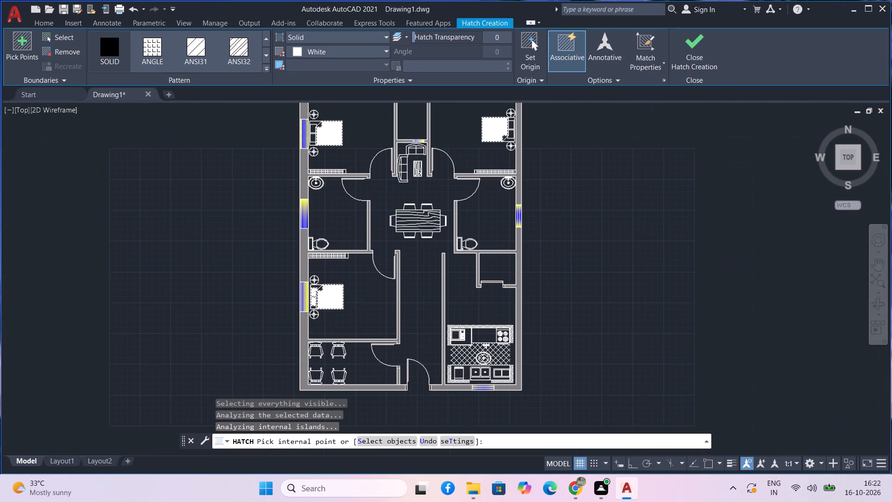
pyautogui.scroll(1, 506, 134)
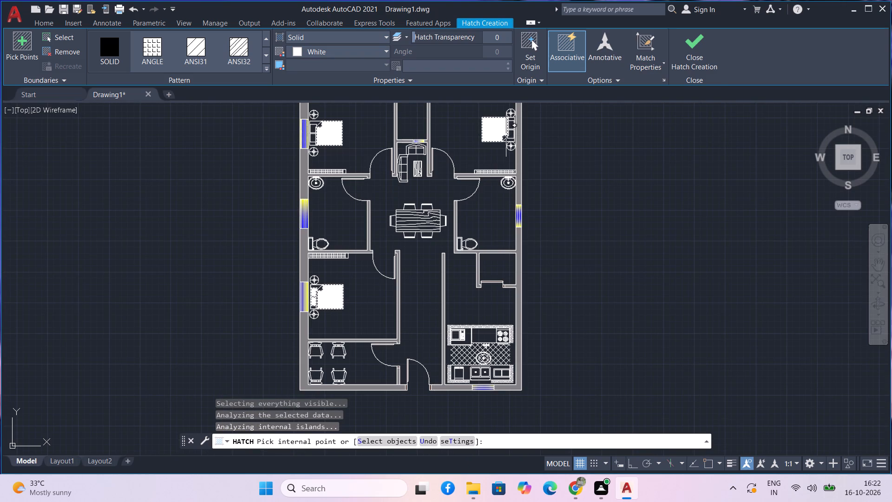
pyautogui.scroll(2, 506, 134)
pyautogui.moveTo(512, 131); pyautogui.dragTo(510, 179, button='middle')
pyautogui.scroll(1, 513, 185)
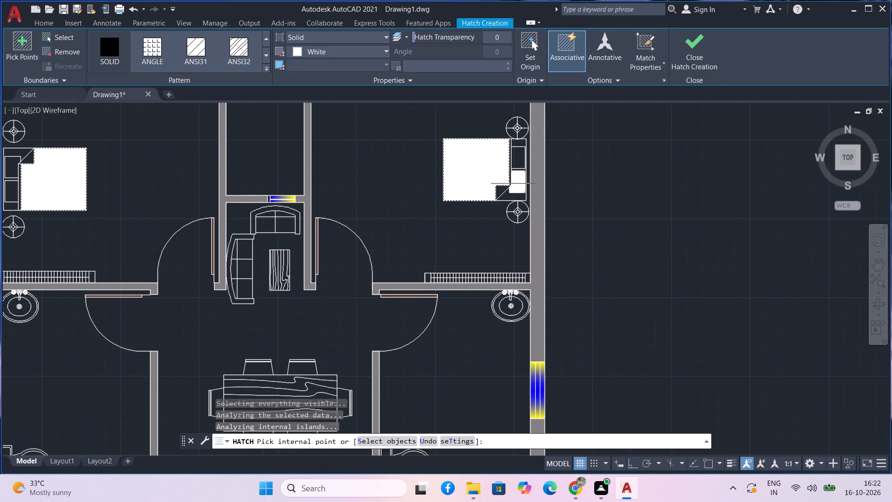
pyautogui.scroll(1, 513, 183)
pyautogui.click(516, 182)
pyautogui.click(516, 131)
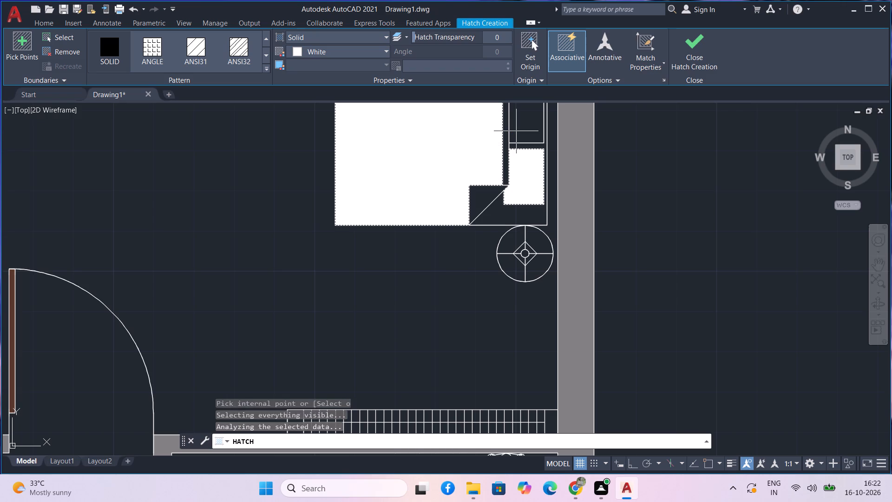
pyautogui.scroll(-1, 336, 175)
pyautogui.moveTo(343, 181); pyautogui.dragTo(326, 219, button='middle')
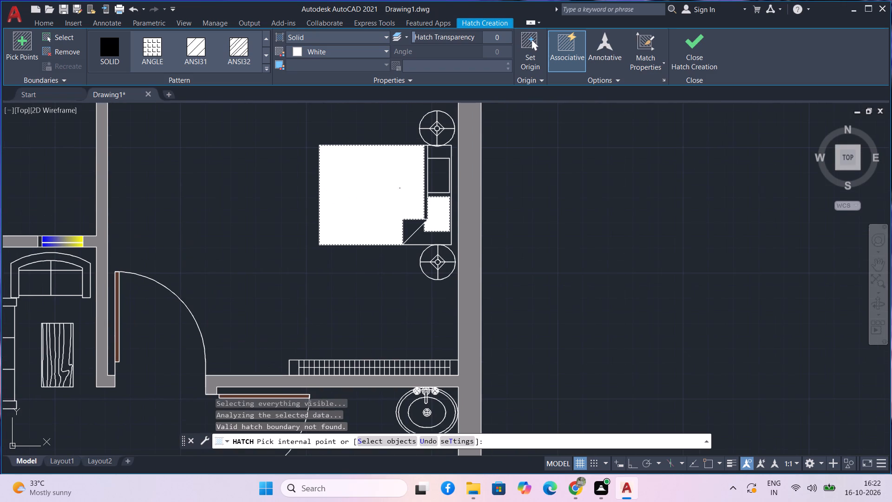
pyautogui.click(441, 178)
# Hatch the two pillows of the northwest bedroom's bed with the solid white fill and finish the hatch.
pyautogui.scroll(-4, 267, 192)
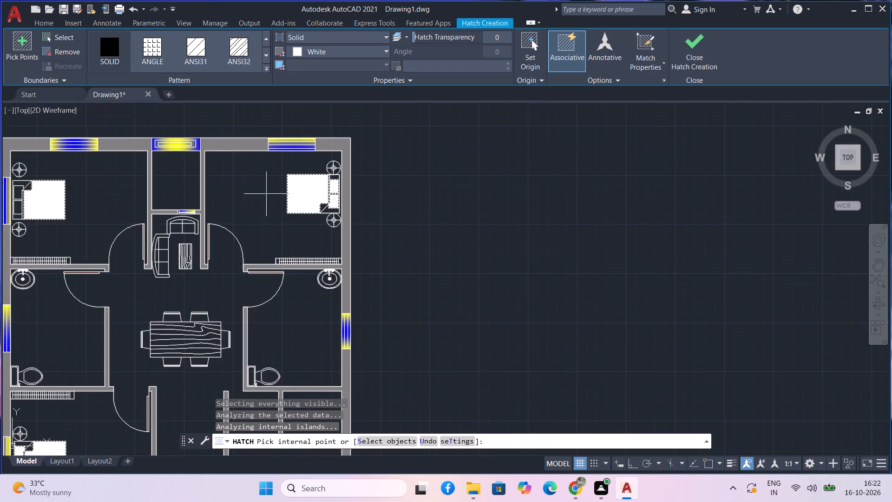
pyautogui.moveTo(266, 194); pyautogui.dragTo(421, 190, button='middle')
pyautogui.scroll(2, 182, 188)
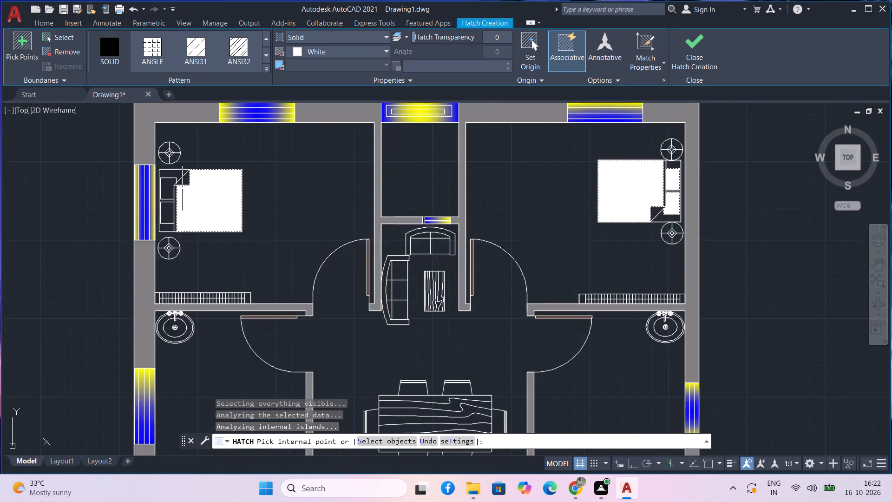
pyautogui.scroll(1, 182, 187)
pyautogui.click(149, 197)
pyautogui.click(162, 254)
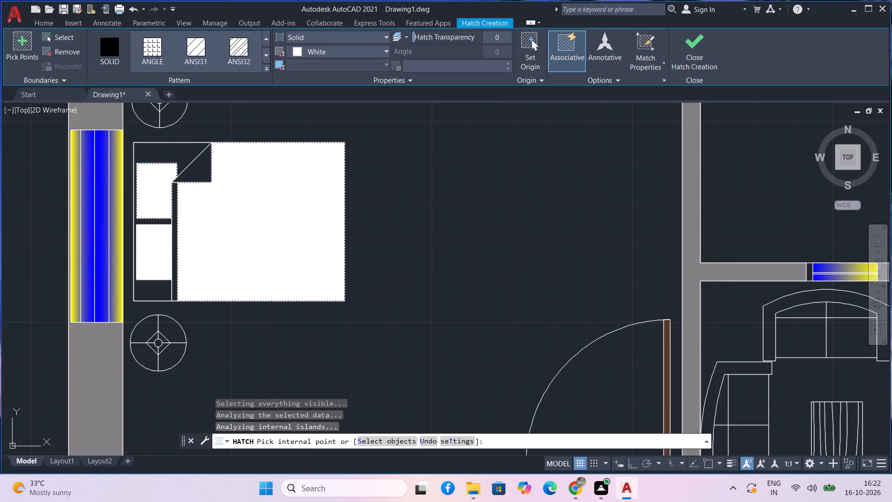
pyautogui.press('space')
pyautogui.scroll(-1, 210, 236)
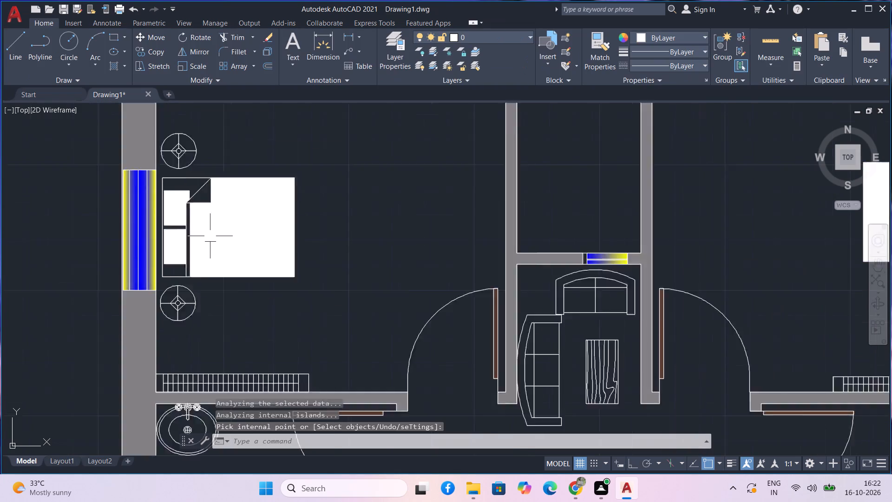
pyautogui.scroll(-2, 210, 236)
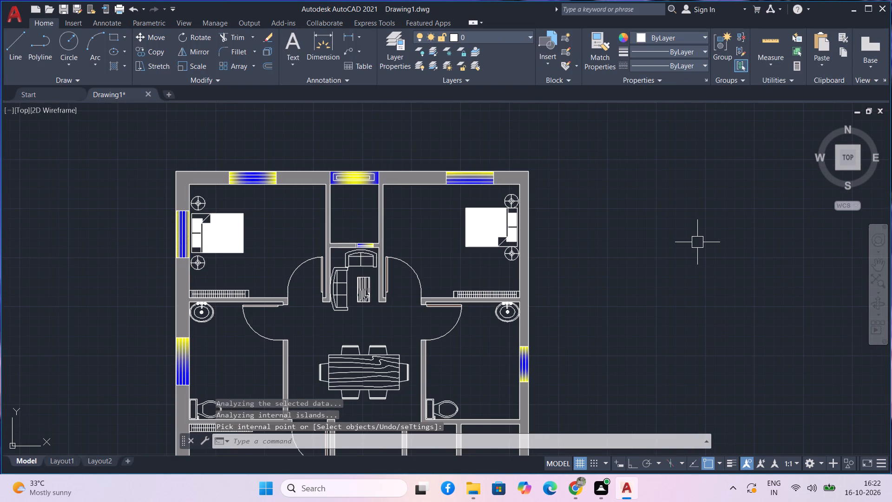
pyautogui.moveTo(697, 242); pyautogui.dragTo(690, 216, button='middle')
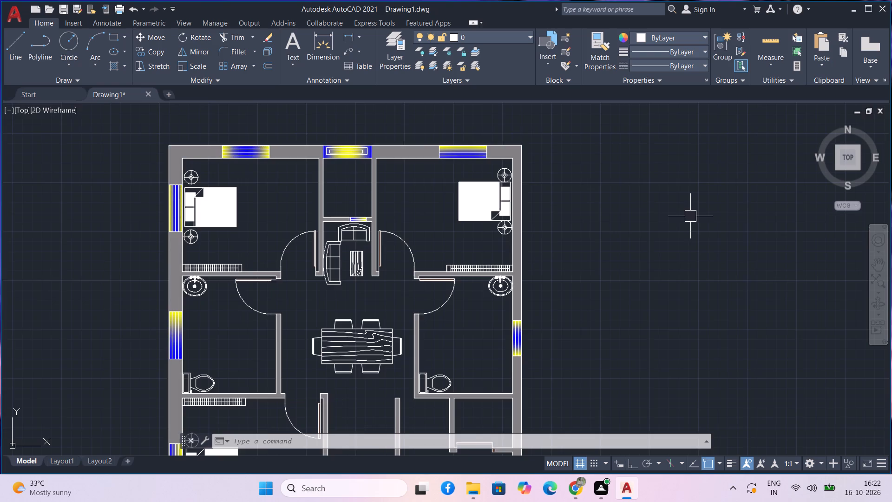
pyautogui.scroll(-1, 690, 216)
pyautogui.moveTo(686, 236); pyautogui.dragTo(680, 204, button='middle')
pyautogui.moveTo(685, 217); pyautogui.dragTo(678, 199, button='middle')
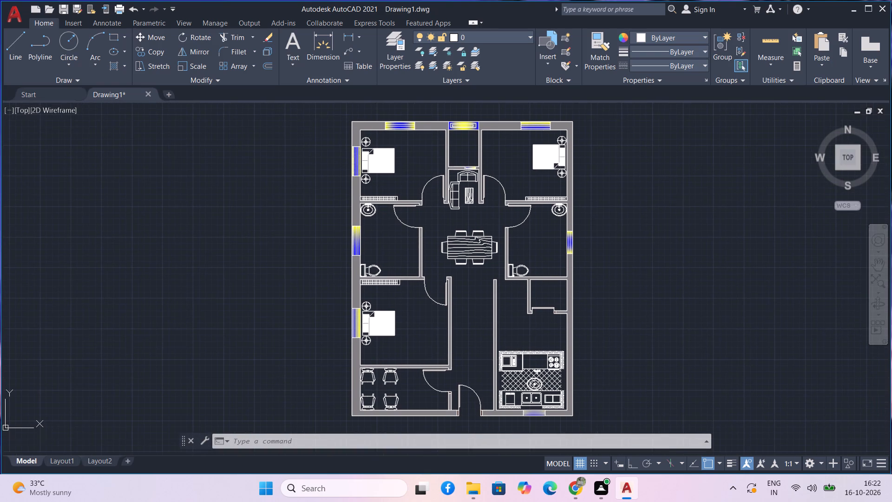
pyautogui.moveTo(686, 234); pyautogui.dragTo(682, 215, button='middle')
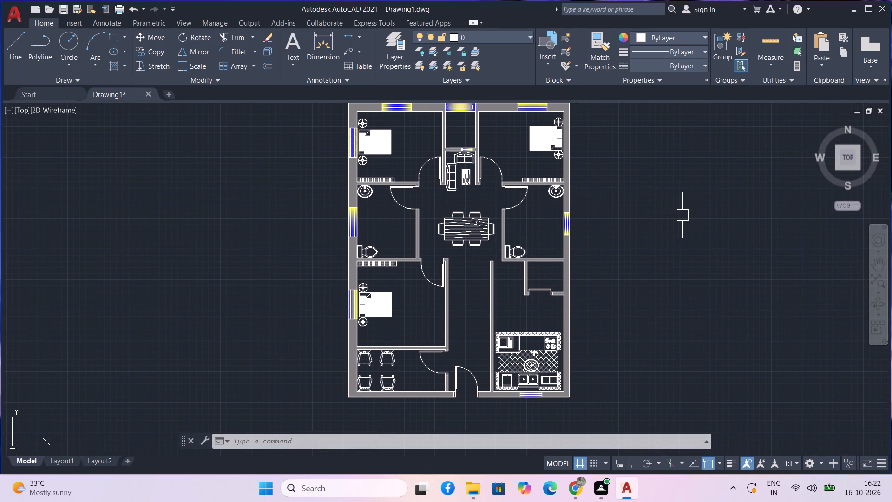
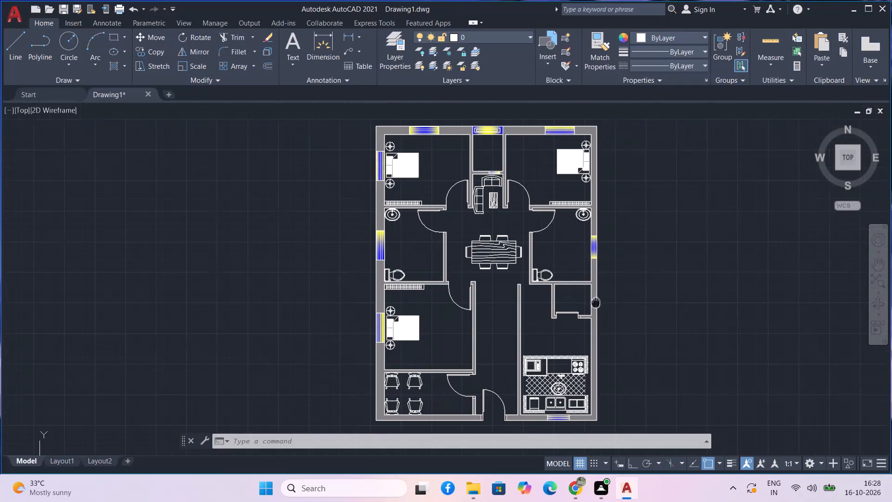
# Hatch all the wood-grain strips of the dining table top with a solid brown DIC 312 fill and finish the hatch.
pyautogui.moveTo(645, 301); pyautogui.dragTo(646, 291, button='middle')
pyautogui.write('h')
pyautogui.press('space')
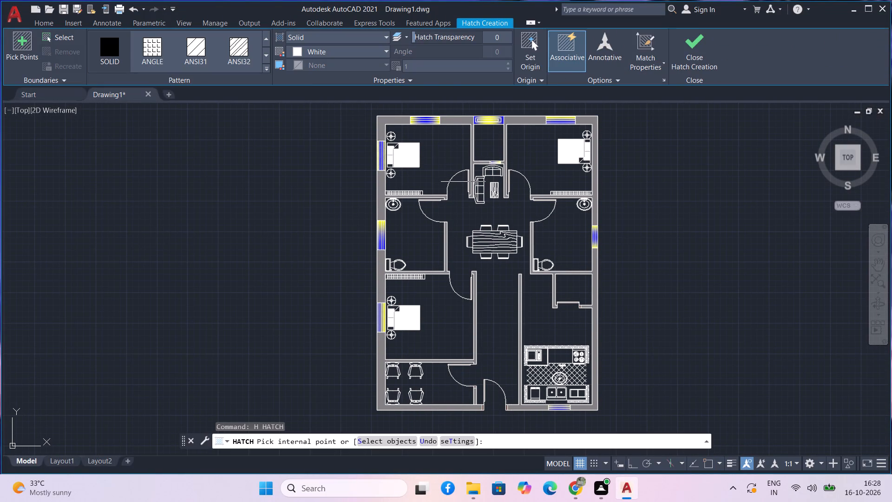
pyautogui.click(362, 52)
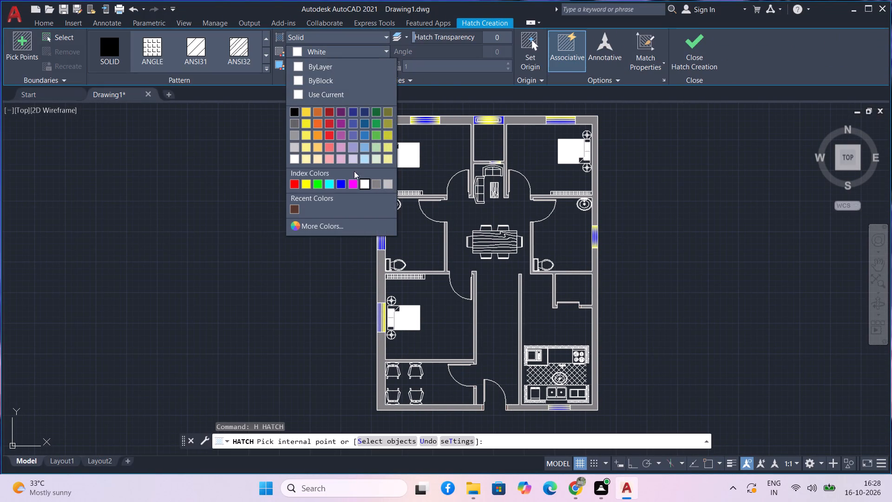
pyautogui.click(294, 206)
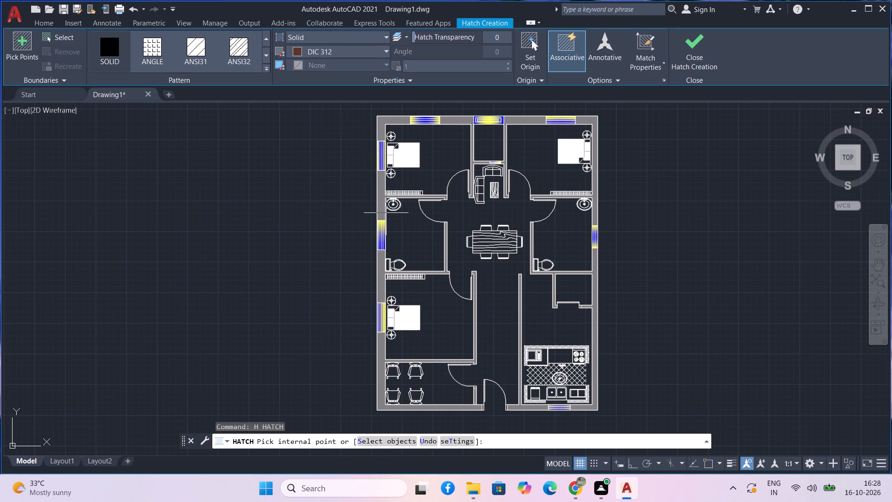
pyautogui.scroll(3, 466, 239)
pyautogui.scroll(2, 503, 226)
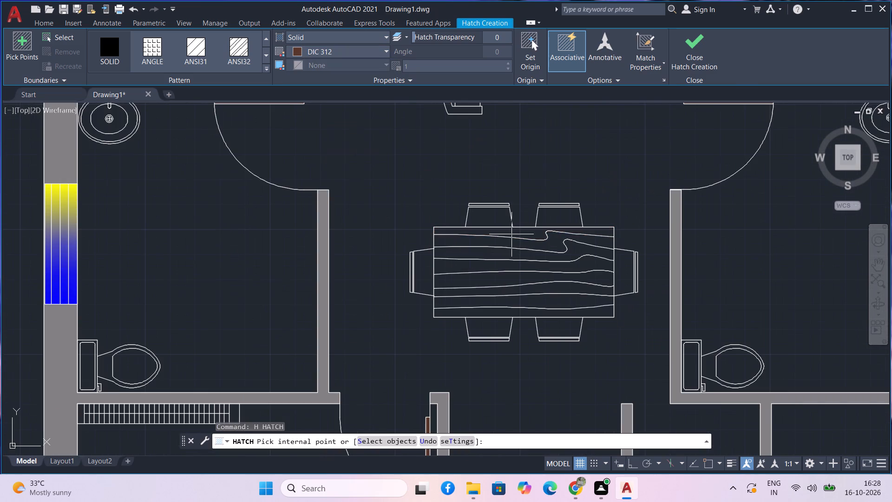
pyautogui.click(512, 234)
pyautogui.click(512, 247)
pyautogui.click(515, 260)
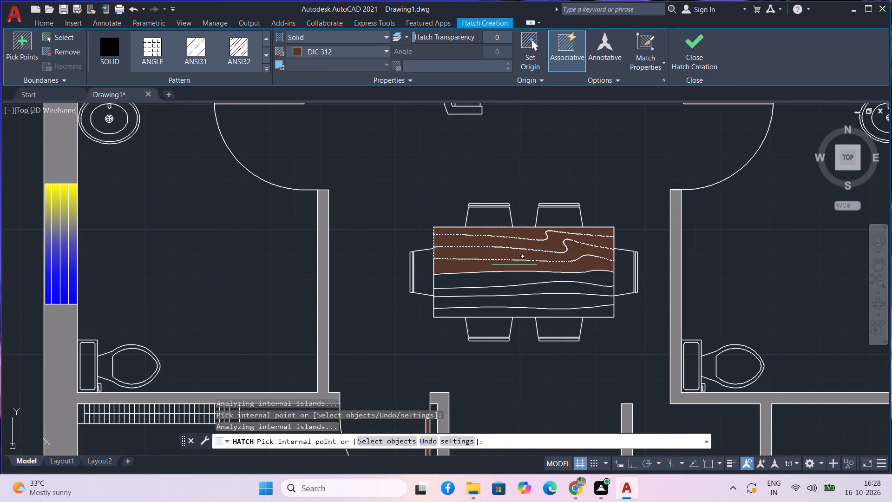
pyautogui.click(514, 265)
pyautogui.click(518, 281)
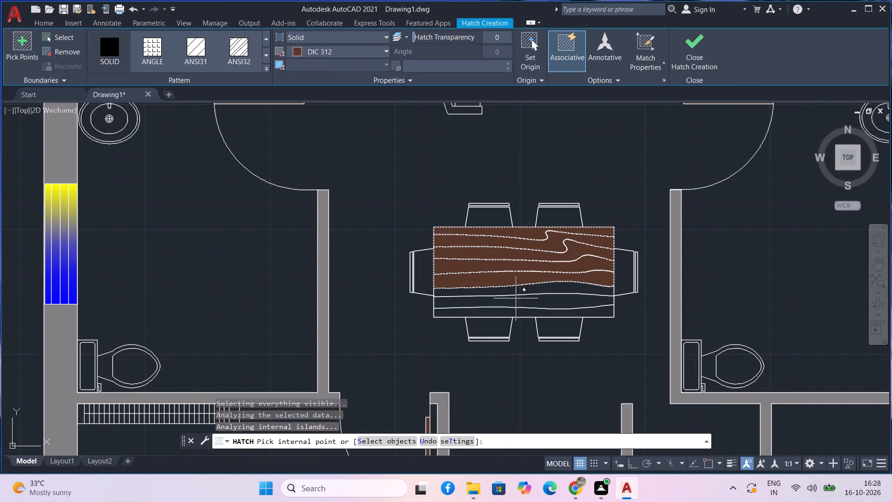
pyautogui.click(546, 291)
pyautogui.click(544, 299)
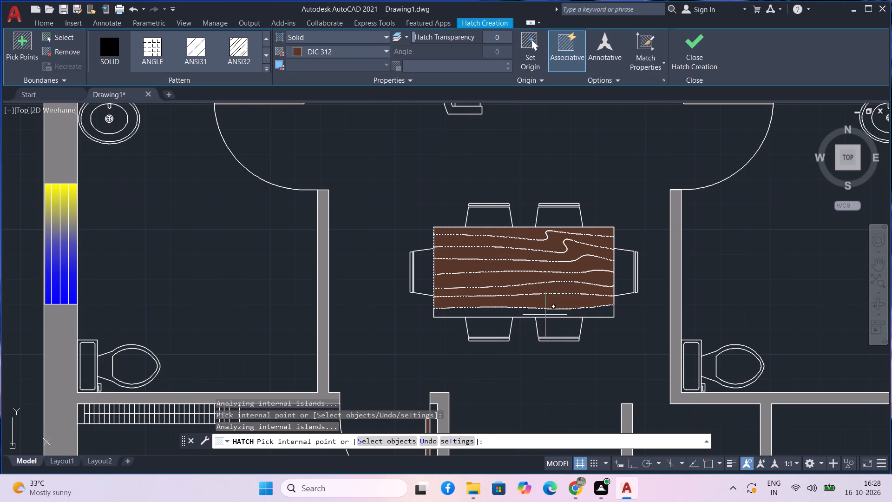
pyautogui.click(546, 313)
pyautogui.press('space')
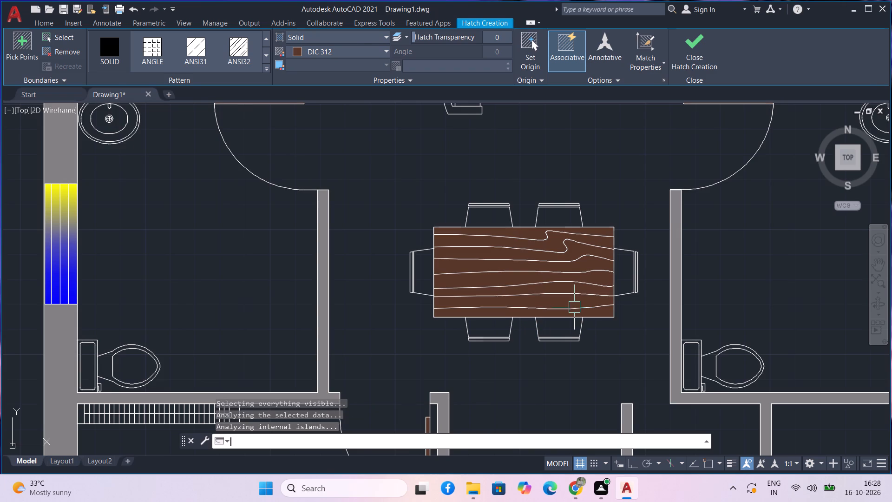
# Start a solid hatch in colour DIC 319 from the DIC colour book and fill the backrests of the two south dining chairs.
pyautogui.write('h')
pyautogui.press('space')
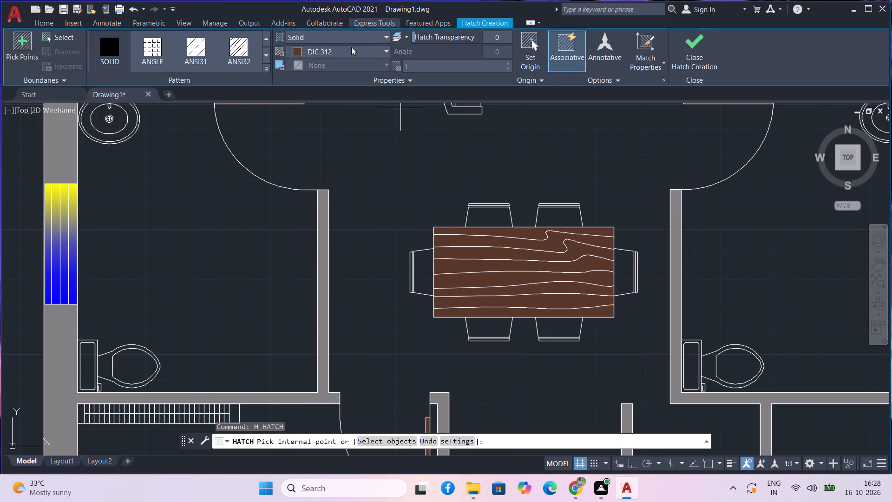
pyautogui.click(334, 51)
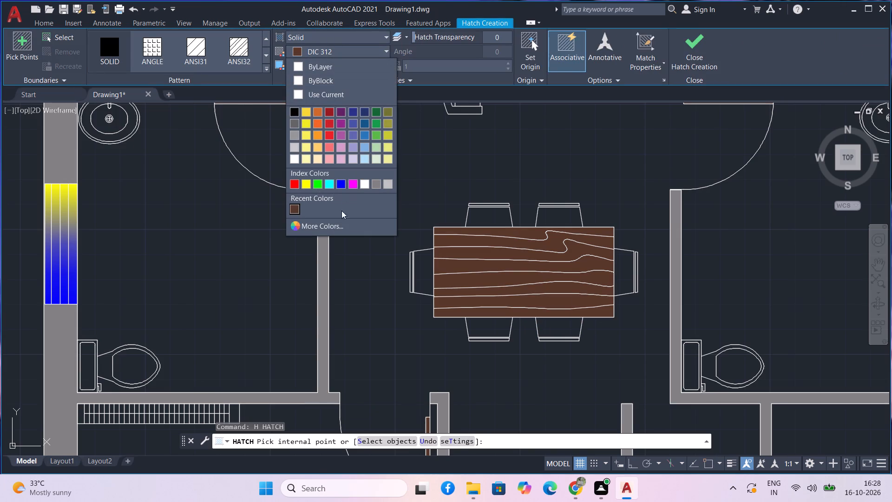
pyautogui.click(339, 228)
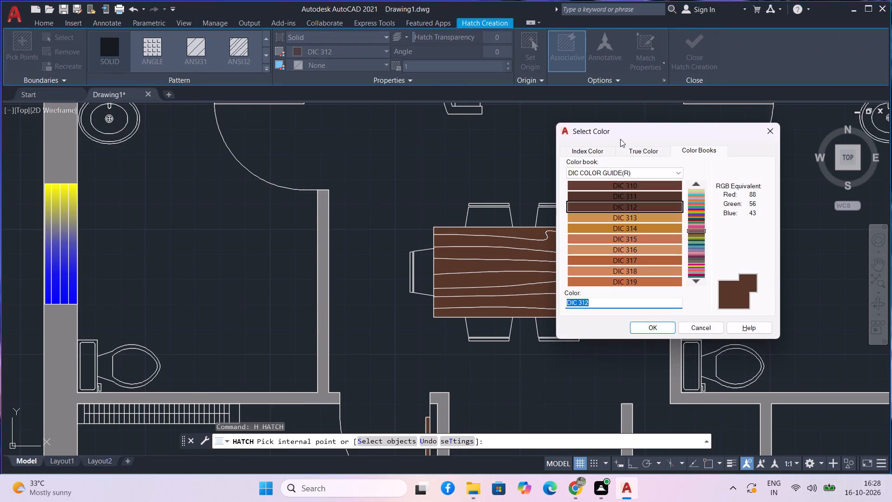
pyautogui.scroll(-4, 641, 226)
pyautogui.click(633, 283)
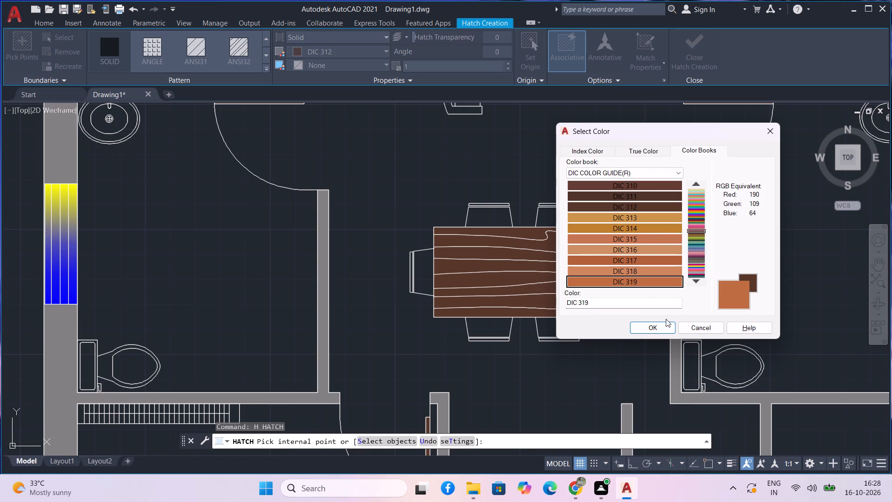
pyautogui.click(645, 334)
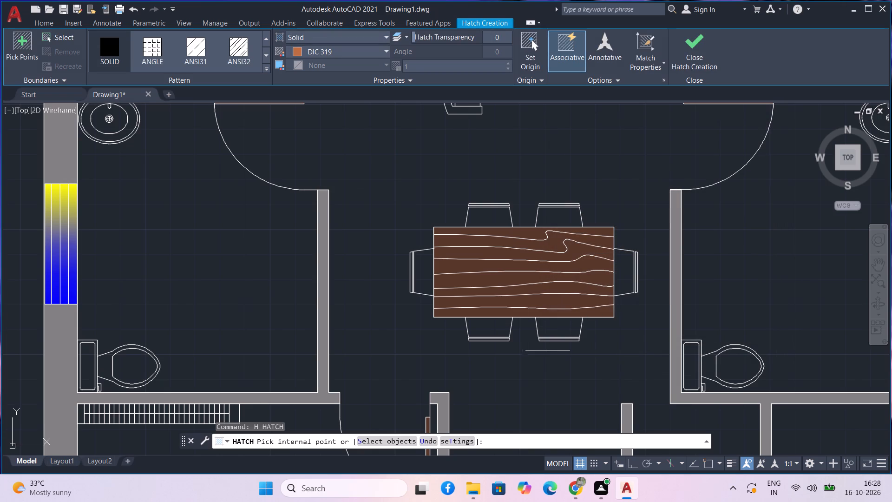
pyautogui.scroll(3, 551, 340)
pyautogui.click(574, 340)
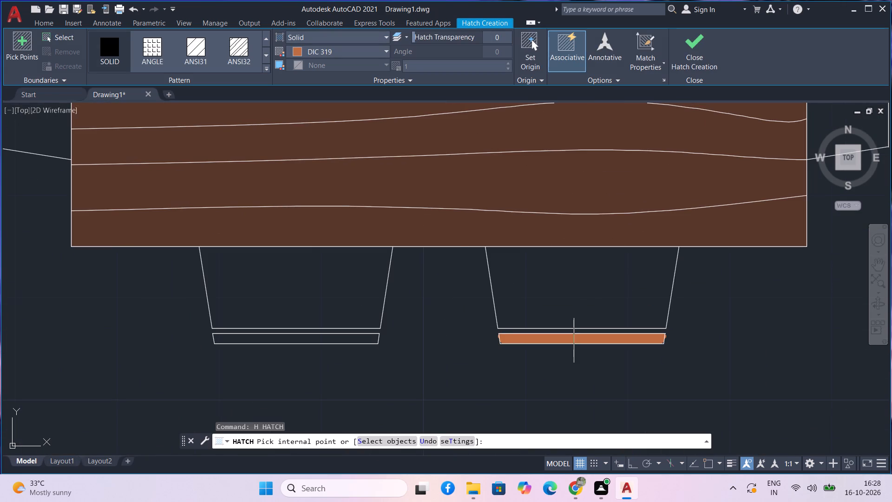
pyautogui.click(305, 341)
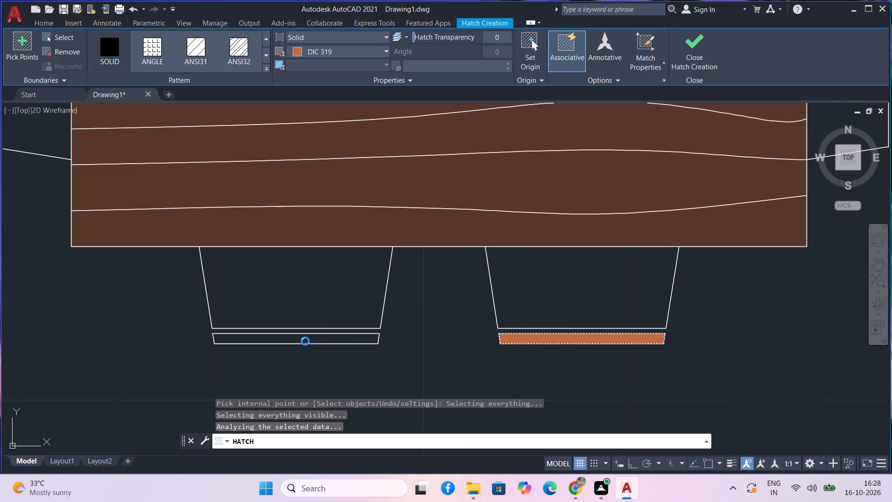
# Hatch the backrests of the east, both north and west dining chairs with the same DIC 319 fill and finish the hatch.
pyautogui.scroll(-4, 370, 335)
pyautogui.moveTo(685, 259); pyautogui.dragTo(564, 390, button='middle')
pyautogui.scroll(3, 574, 305)
pyautogui.click(584, 302)
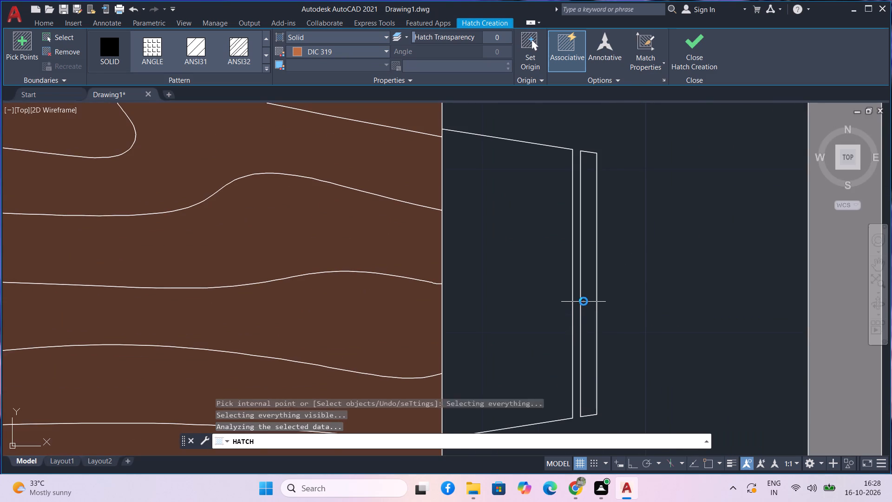
pyautogui.scroll(-3, 584, 299)
pyautogui.scroll(2, 458, 191)
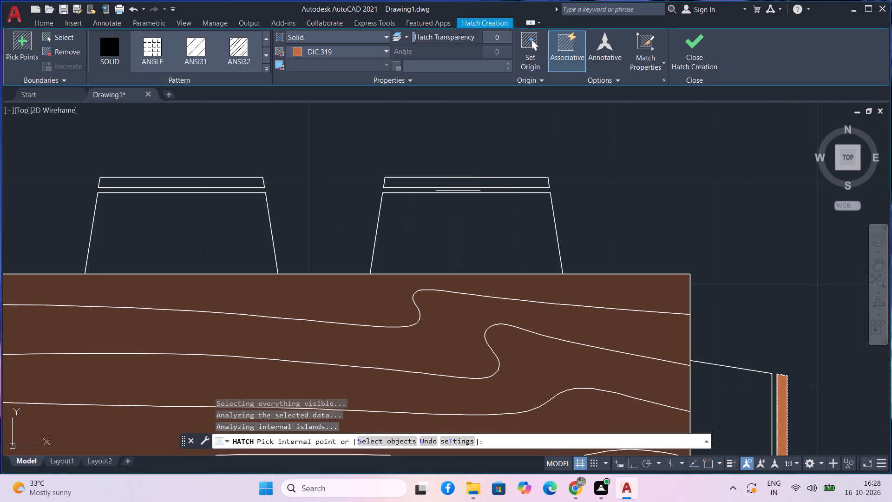
pyautogui.click(459, 184)
pyautogui.click(199, 183)
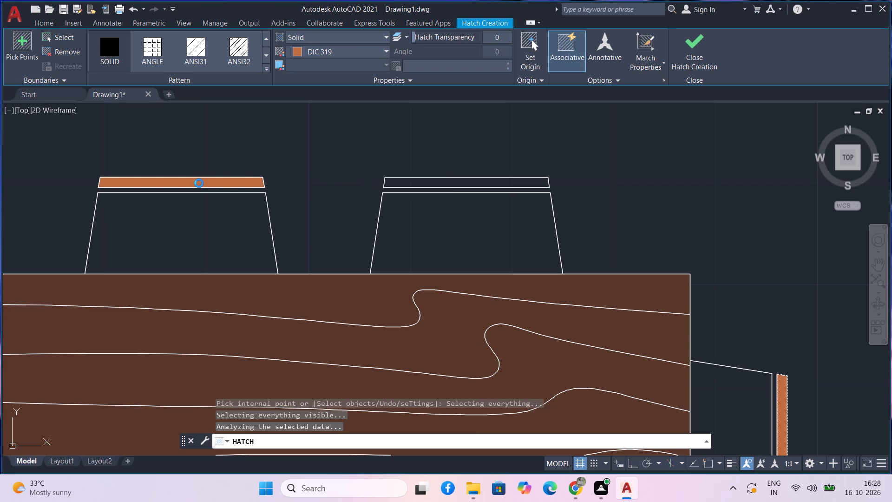
pyautogui.click(468, 180)
pyautogui.scroll(-3, 371, 208)
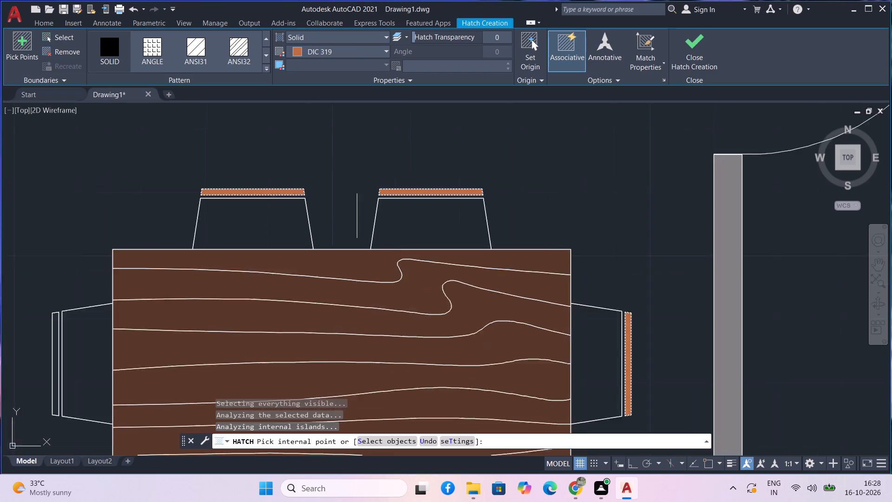
pyautogui.scroll(4, 144, 315)
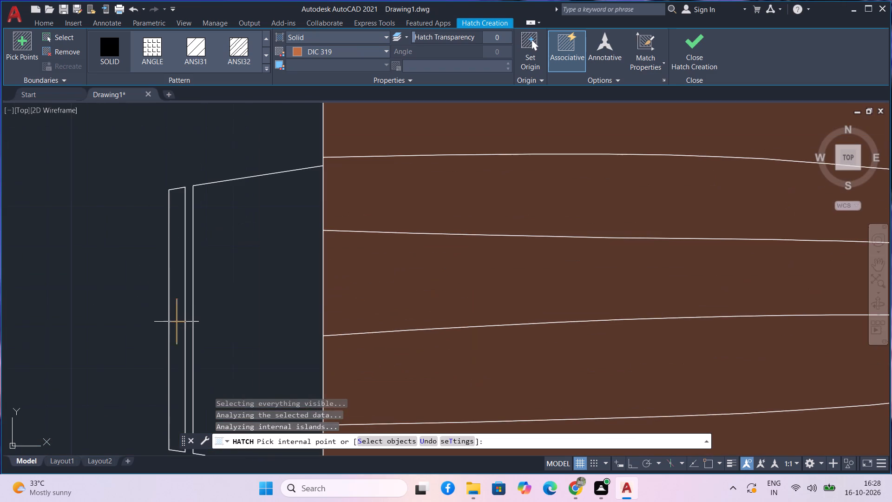
pyautogui.click(177, 322)
pyautogui.scroll(-1, 194, 279)
pyautogui.press('space')
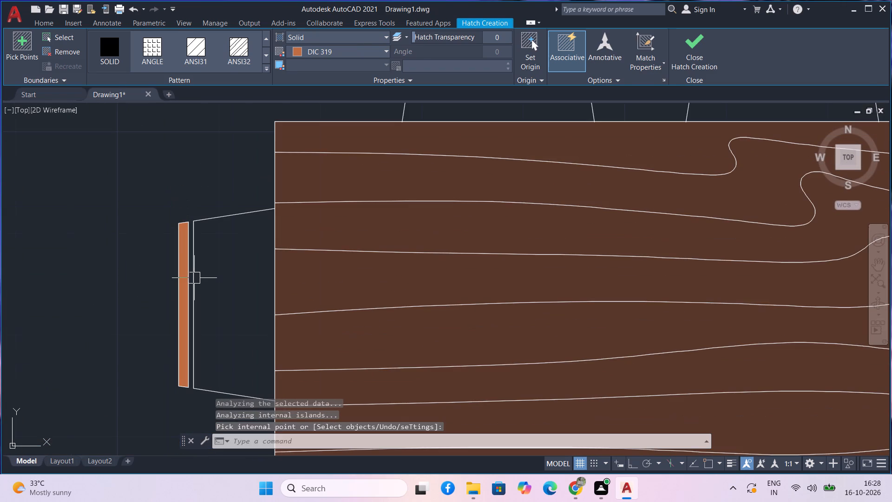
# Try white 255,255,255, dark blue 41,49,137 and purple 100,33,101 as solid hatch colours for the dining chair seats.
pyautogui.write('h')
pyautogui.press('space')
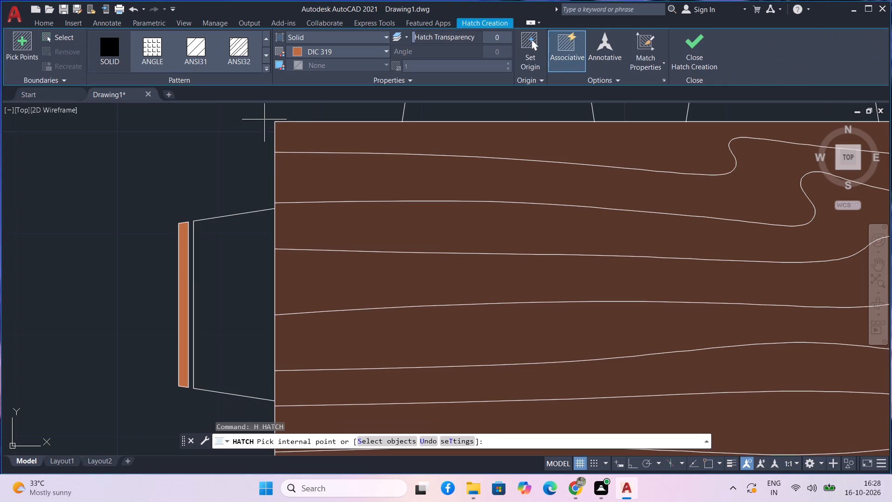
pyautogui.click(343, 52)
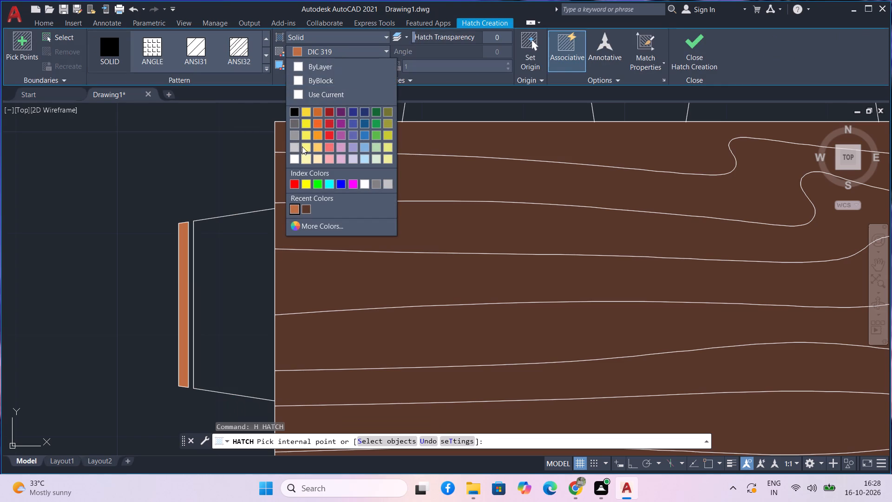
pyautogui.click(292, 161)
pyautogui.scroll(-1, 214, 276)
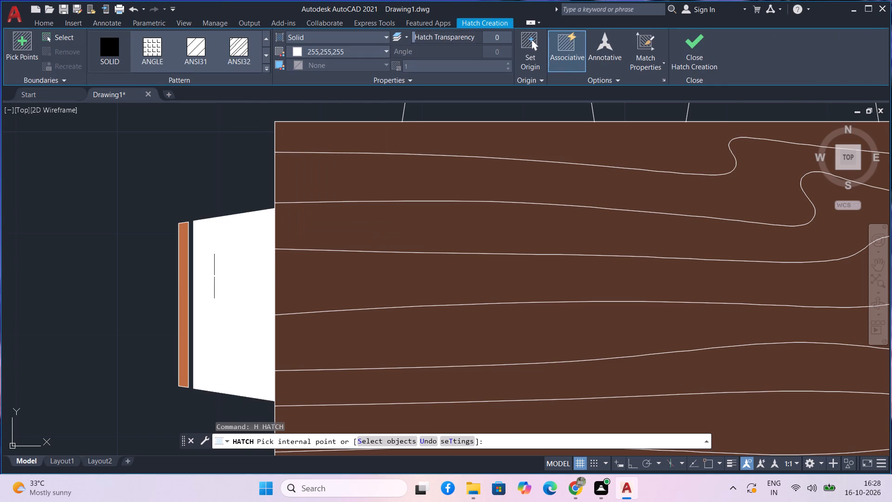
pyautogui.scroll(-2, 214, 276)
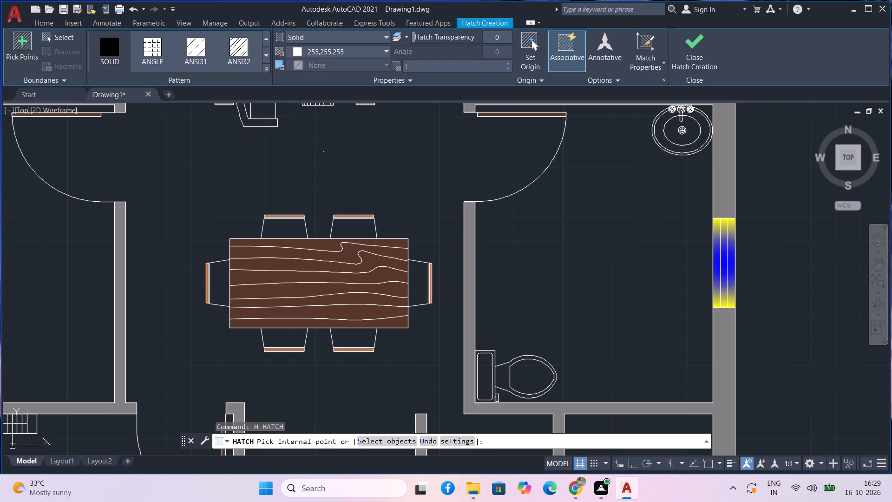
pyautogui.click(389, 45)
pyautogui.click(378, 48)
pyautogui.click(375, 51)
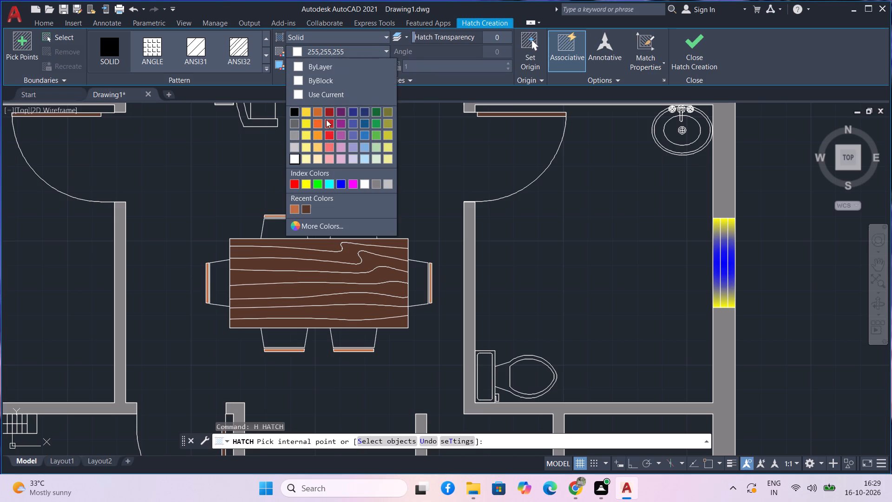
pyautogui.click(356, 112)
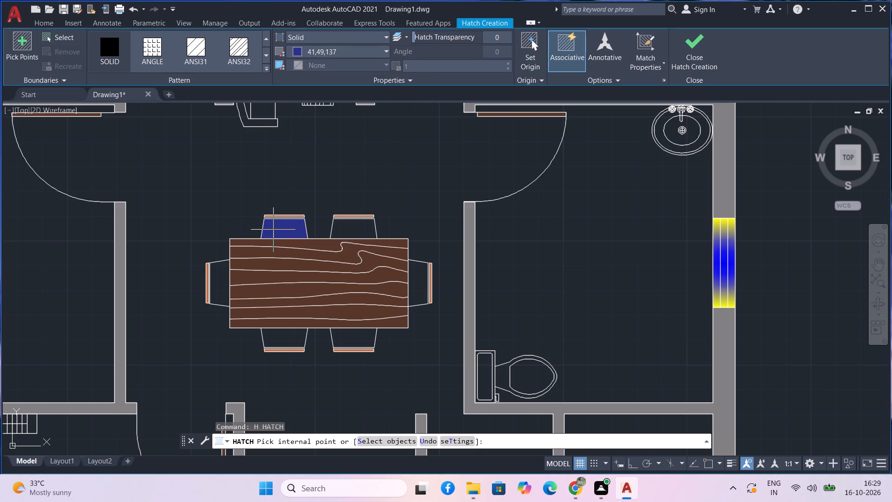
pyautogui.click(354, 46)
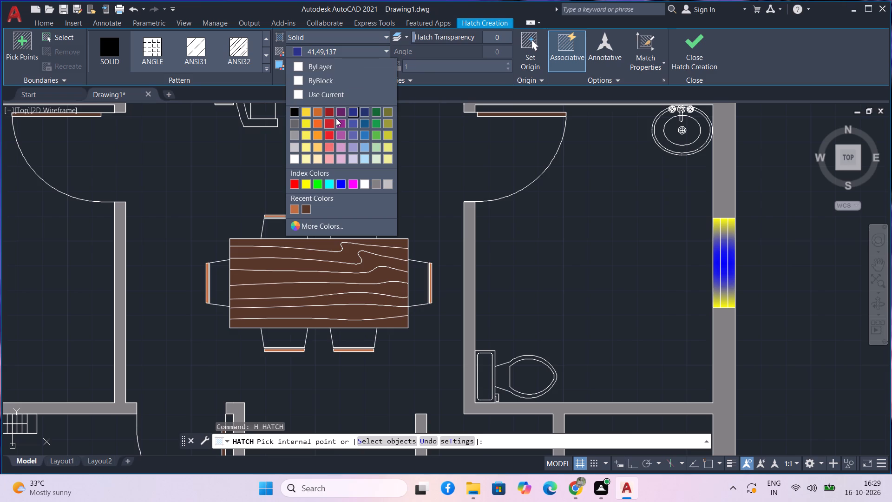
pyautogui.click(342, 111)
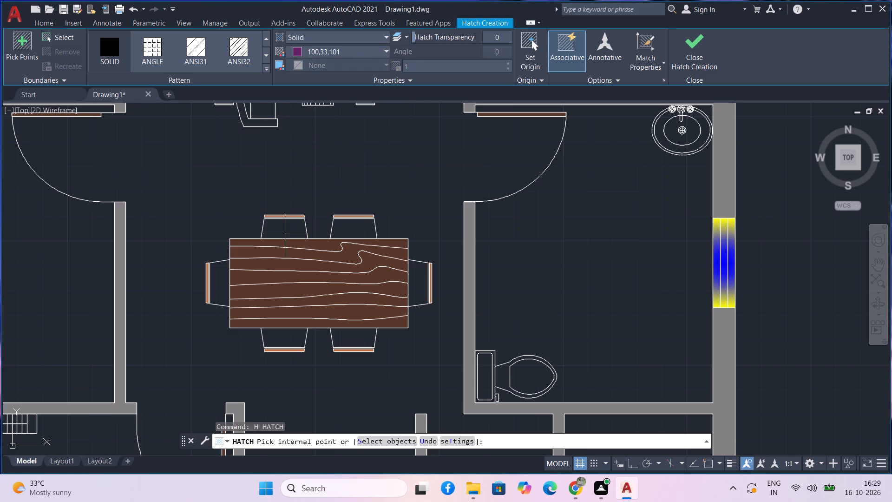
# Set the solid hatch colour to 199,200,202 and fill the seats of all six dining chairs.
pyautogui.click(375, 47)
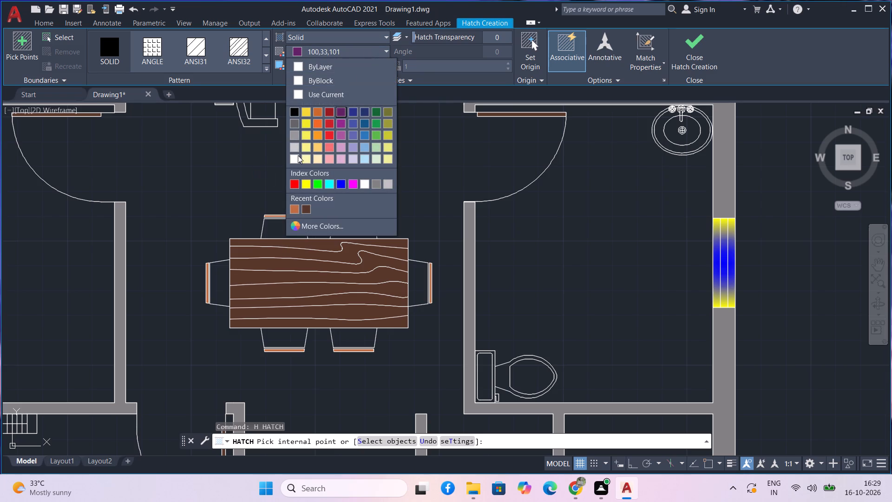
pyautogui.click(298, 149)
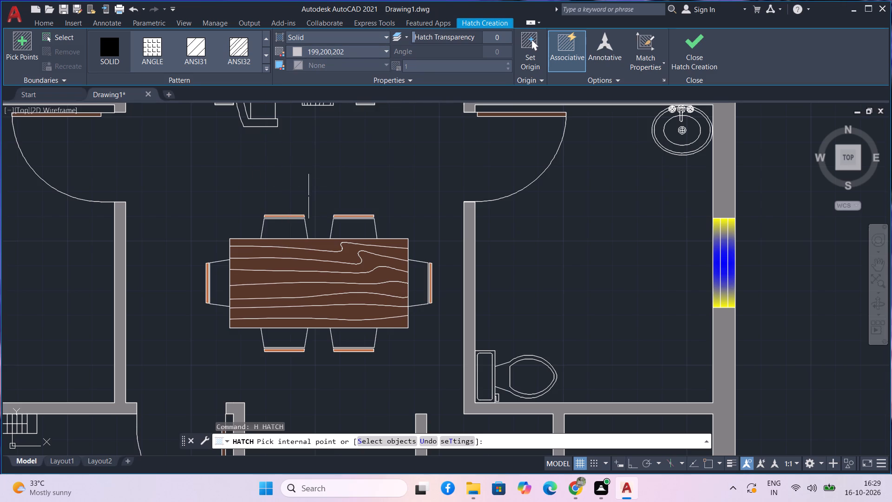
pyautogui.click(345, 228)
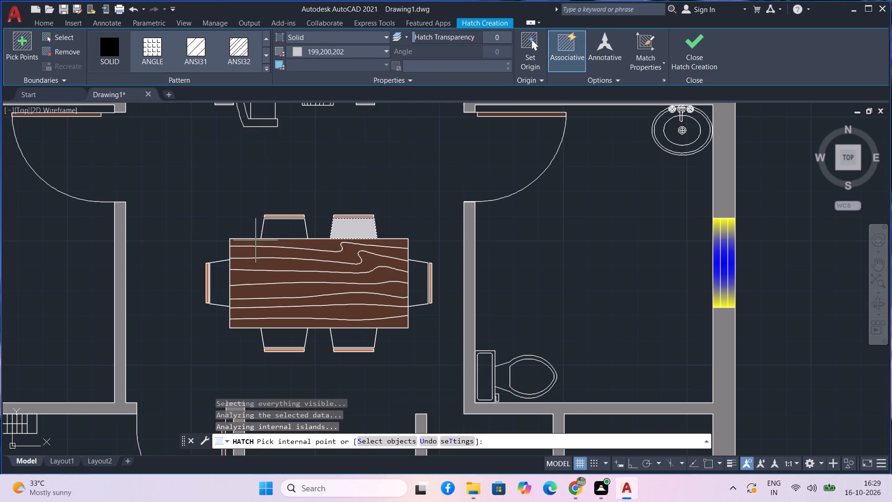
pyautogui.click(272, 235)
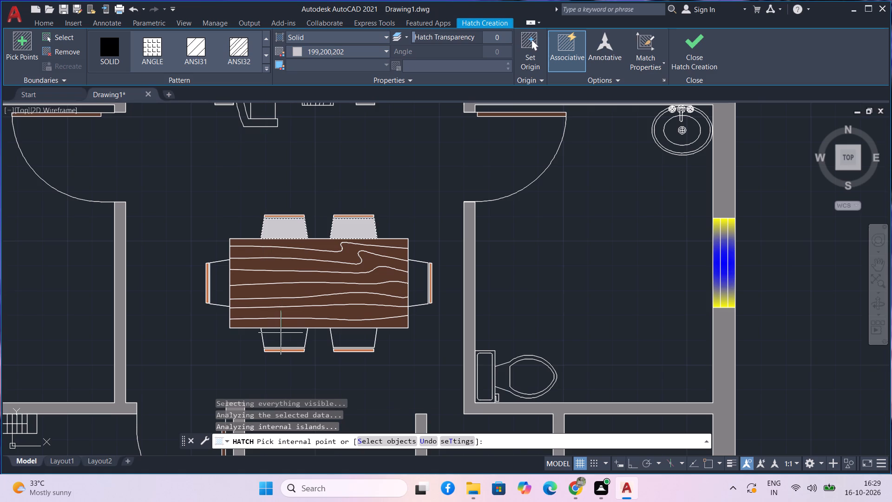
pyautogui.click(281, 333)
pyautogui.click(223, 291)
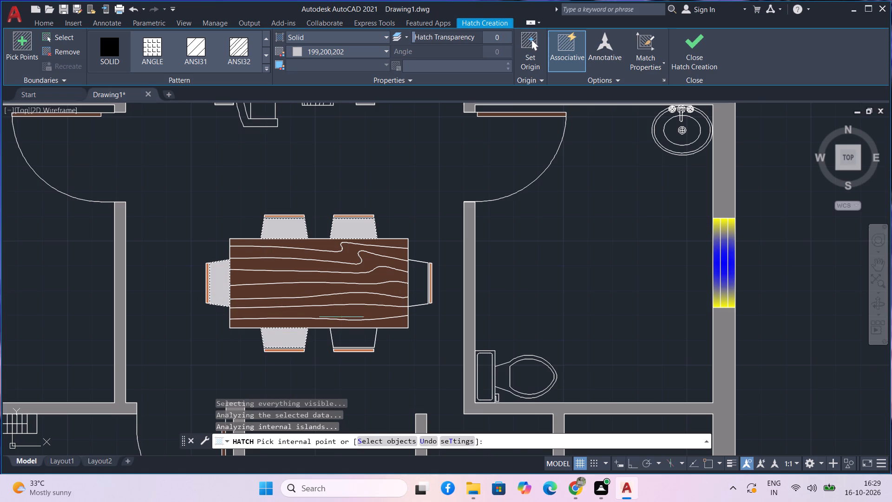
pyautogui.click(344, 333)
pyautogui.click(414, 282)
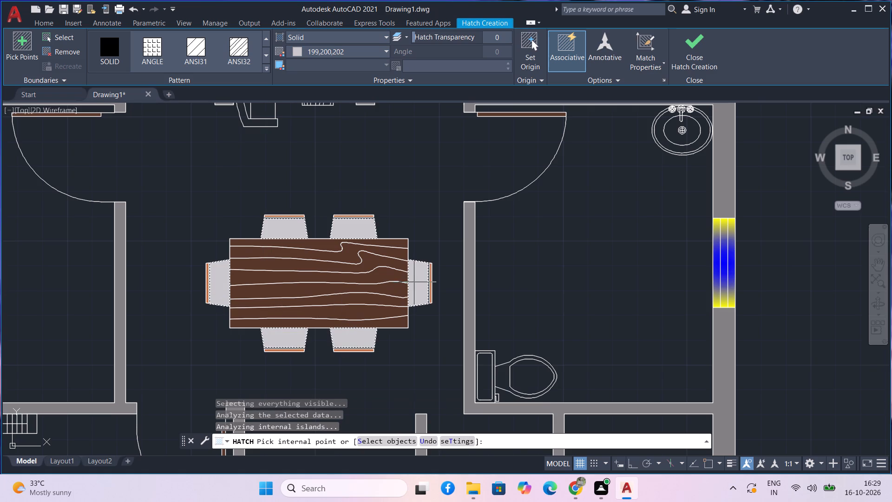
# Fill the seats of the four armchairs in the southwest room with the same 199,200,202 solid hatch and finish the hatch.
pyautogui.scroll(-4, 414, 283)
pyautogui.moveTo(410, 261); pyautogui.dragTo(416, 222, button='middle')
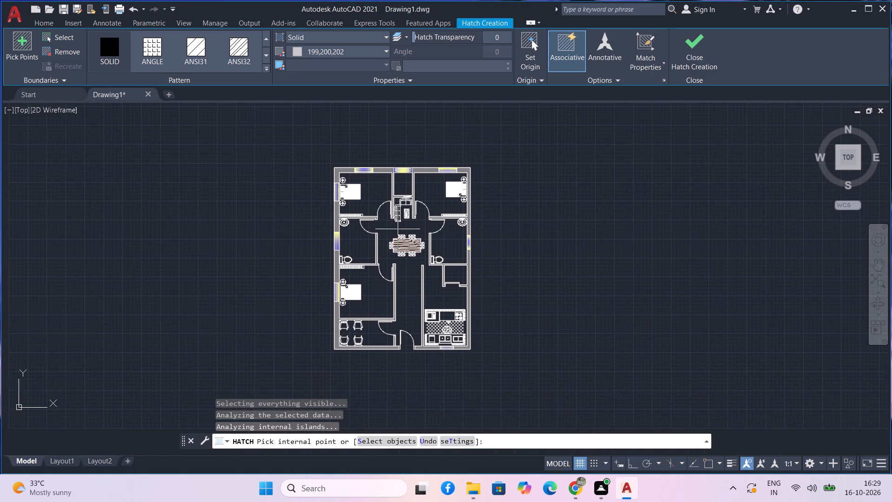
pyautogui.scroll(1, 392, 251)
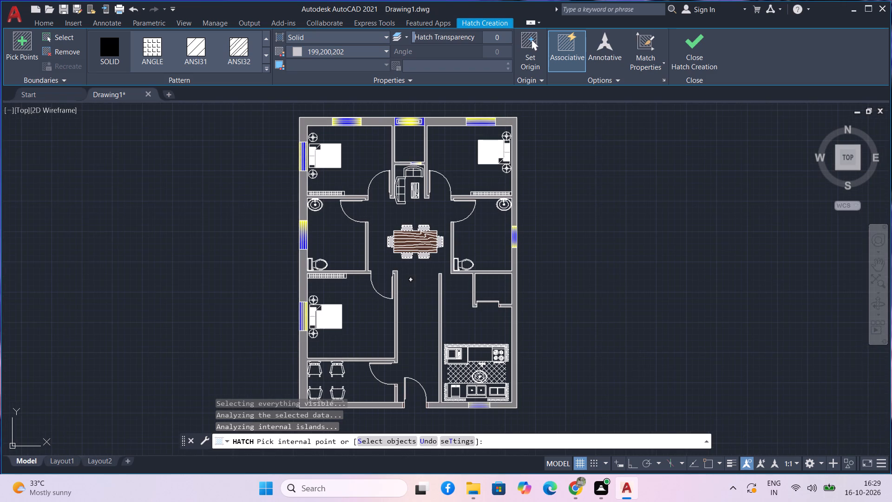
pyautogui.moveTo(403, 289); pyautogui.dragTo(404, 271, button='middle')
pyautogui.moveTo(409, 290); pyautogui.dragTo(412, 278, button='middle')
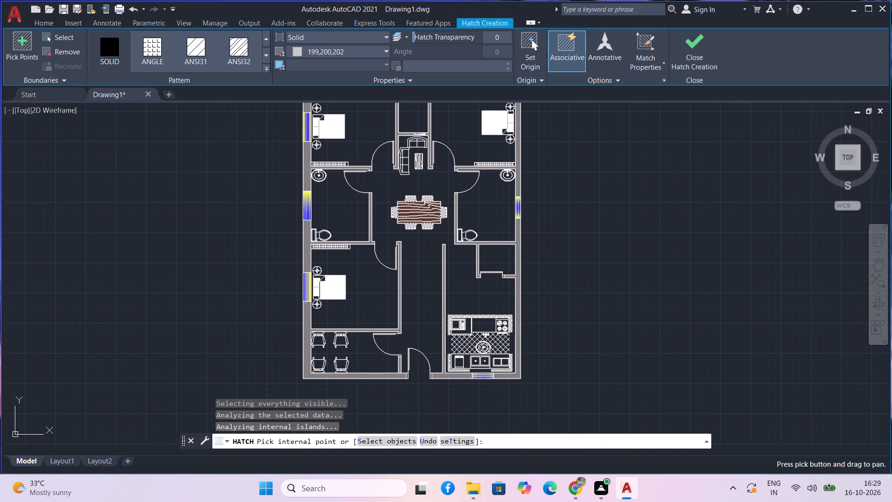
pyautogui.scroll(1, 324, 365)
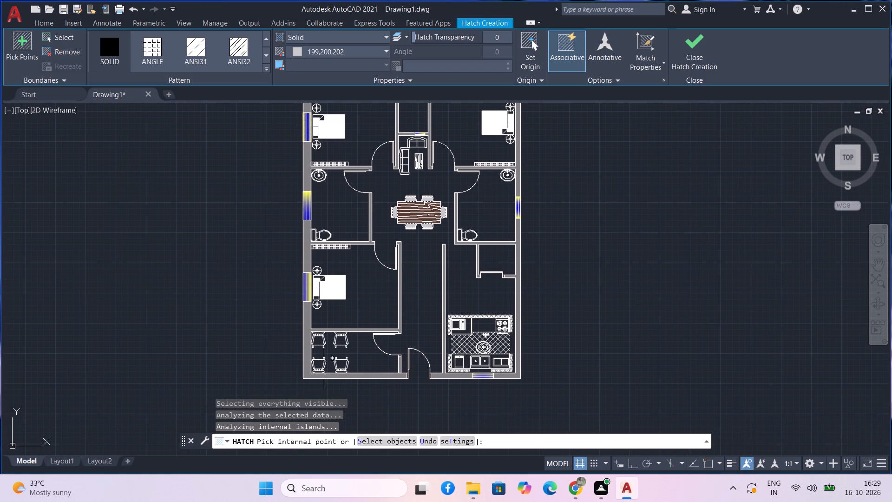
pyautogui.scroll(2, 324, 362)
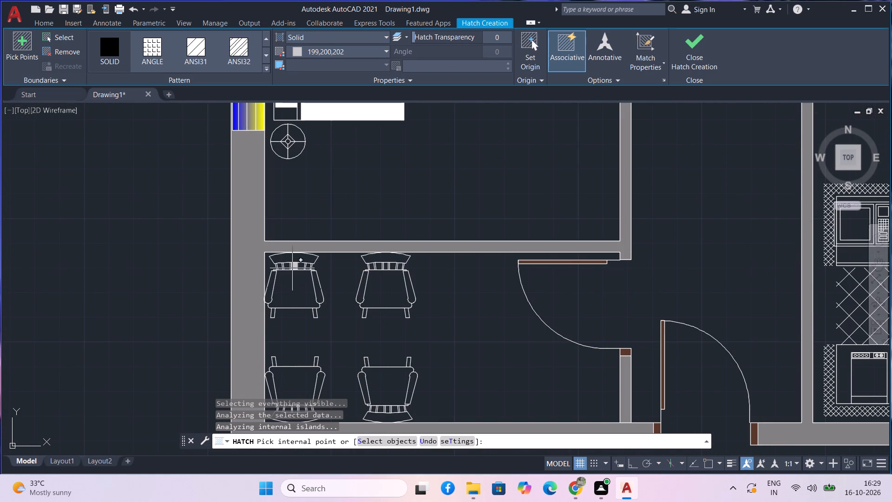
pyautogui.click(294, 290)
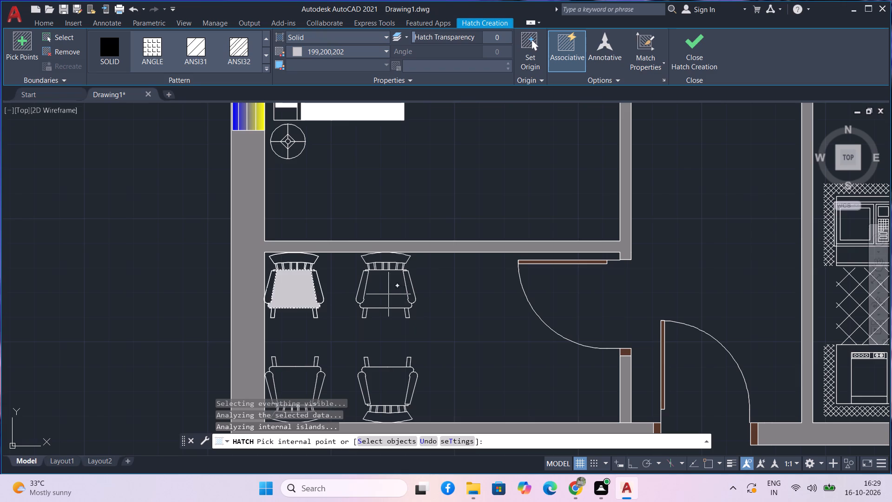
pyautogui.click(388, 294)
pyautogui.click(387, 385)
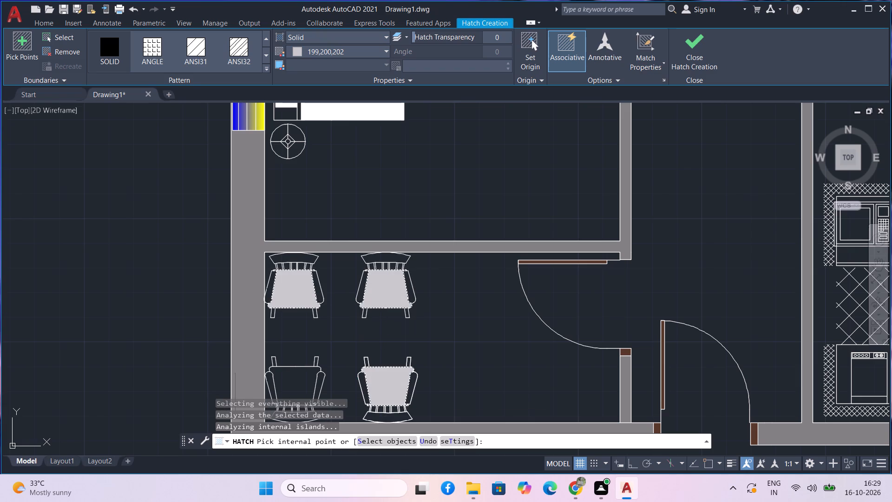
pyautogui.click(295, 379)
pyautogui.scroll(-3, 293, 328)
pyautogui.press('b')
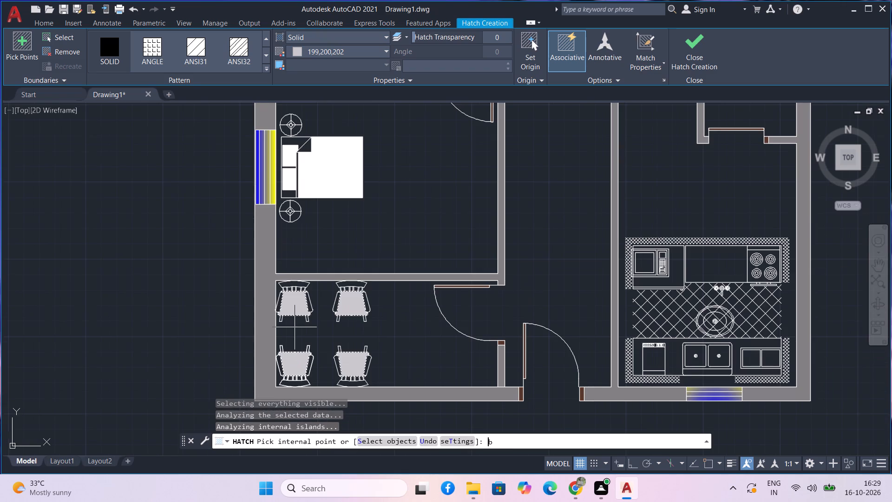
pyautogui.scroll(-2, 297, 333)
pyautogui.scroll(-1, 348, 315)
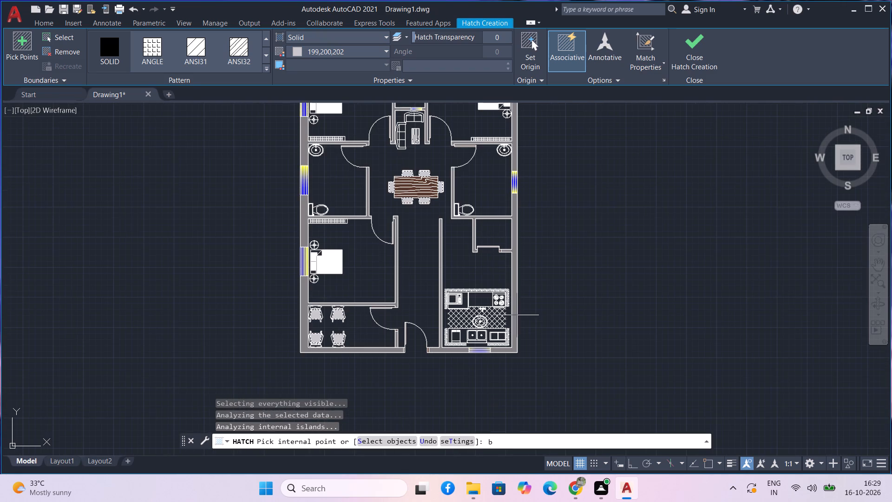
pyautogui.moveTo(593, 300); pyautogui.dragTo(520, 333, button='middle')
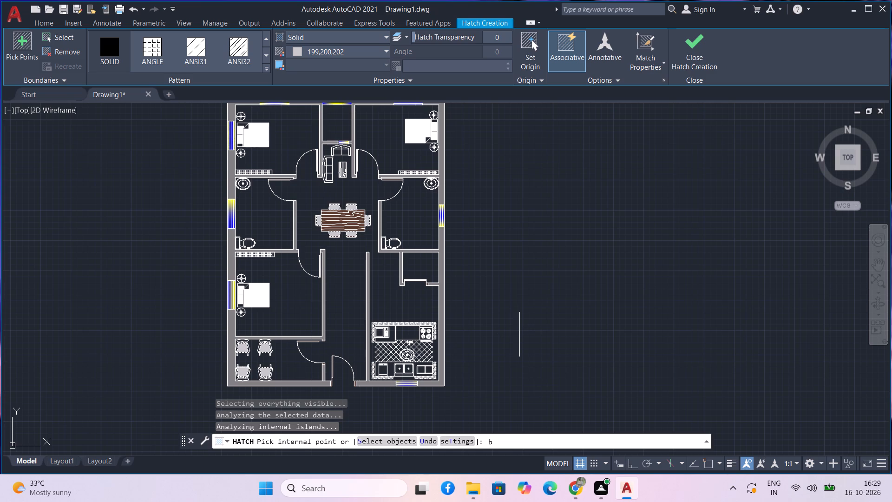
pyautogui.press('Escape')
# Start single-line text in the empty area east of the floor plan, horizontal with ortho on, and write the label BED ROOM 1.
pyautogui.write('texty')
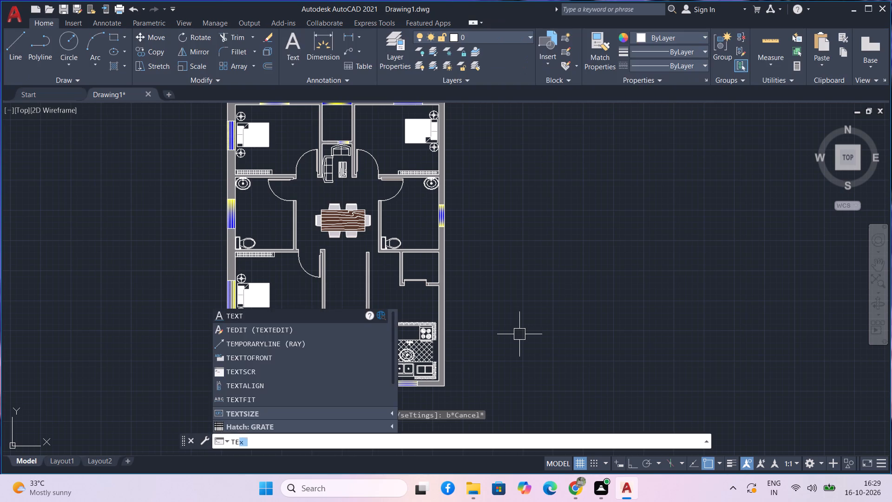
pyautogui.press('space')
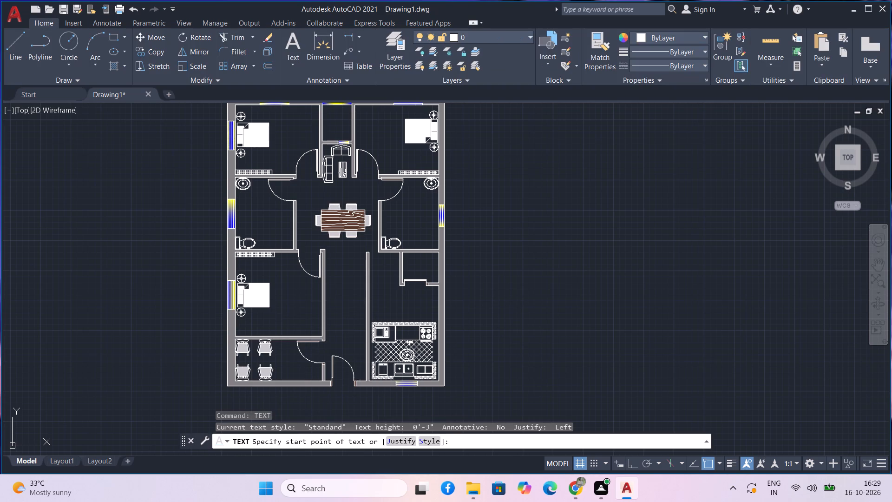
pyautogui.click(488, 240)
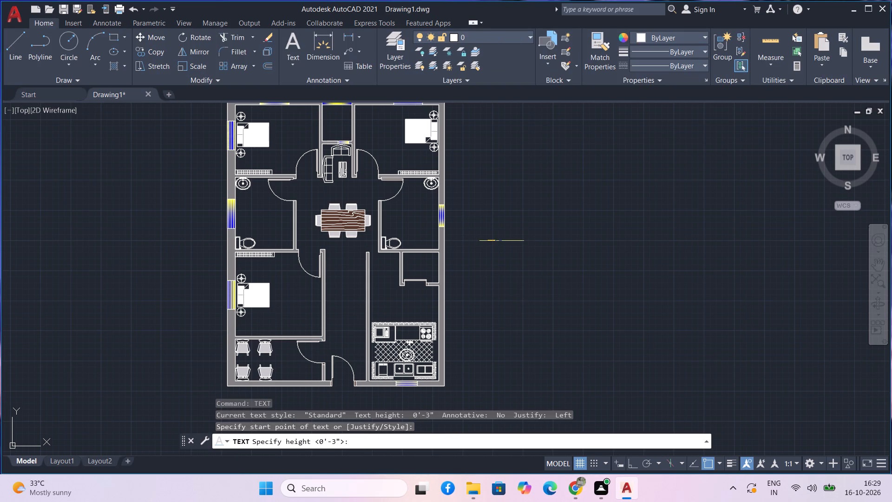
pyautogui.press('F8')
pyautogui.scroll(3, 501, 240)
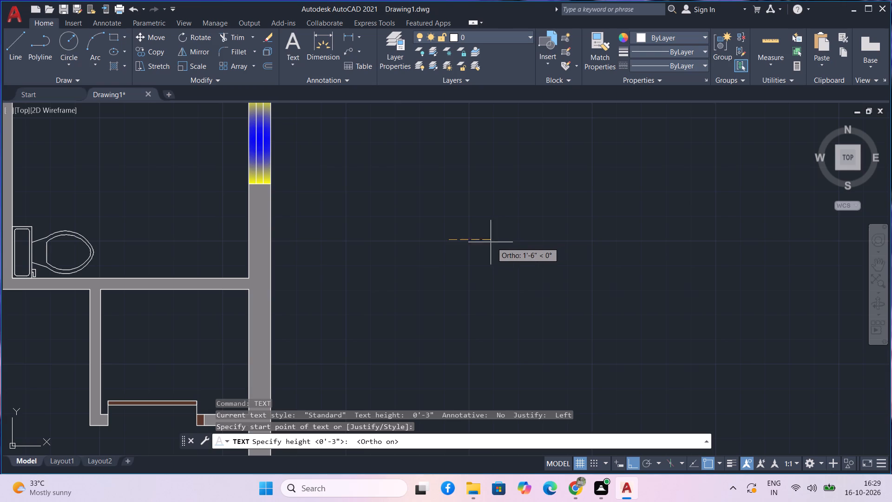
pyautogui.tripleClick(472, 241)
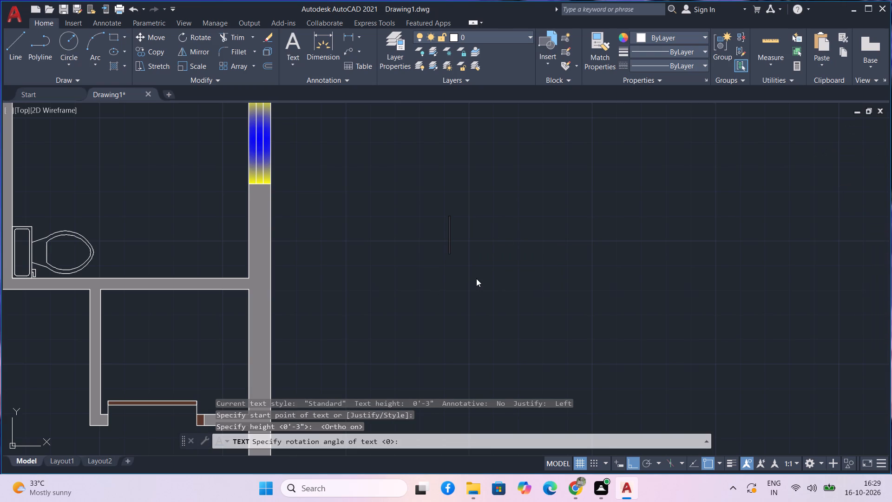
pyautogui.write('bed roo')
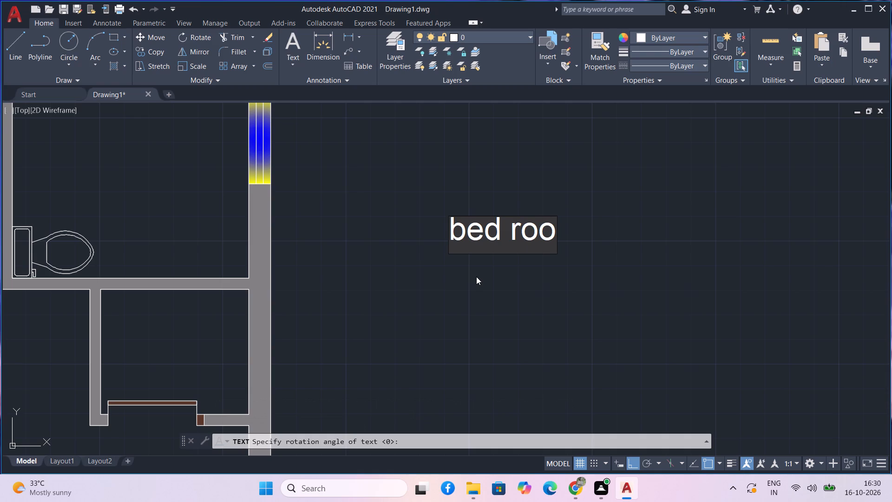
pyautogui.write('m')
pyautogui.press('space')
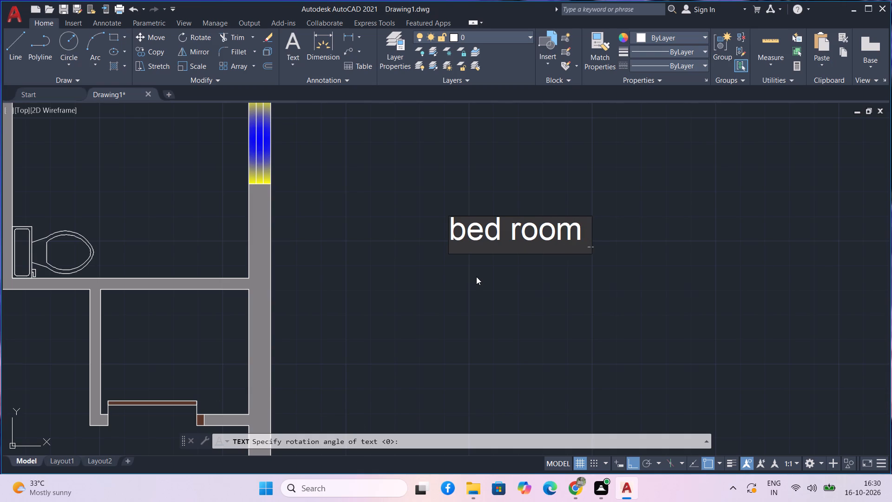
pyautogui.press('BackSpace')
pyautogui.press('BackSpace')
pyautogui.press('BackSpace')
pyautogui.press('BackSpace')
pyautogui.press('BackSpace')
pyautogui.press('BackSpace')
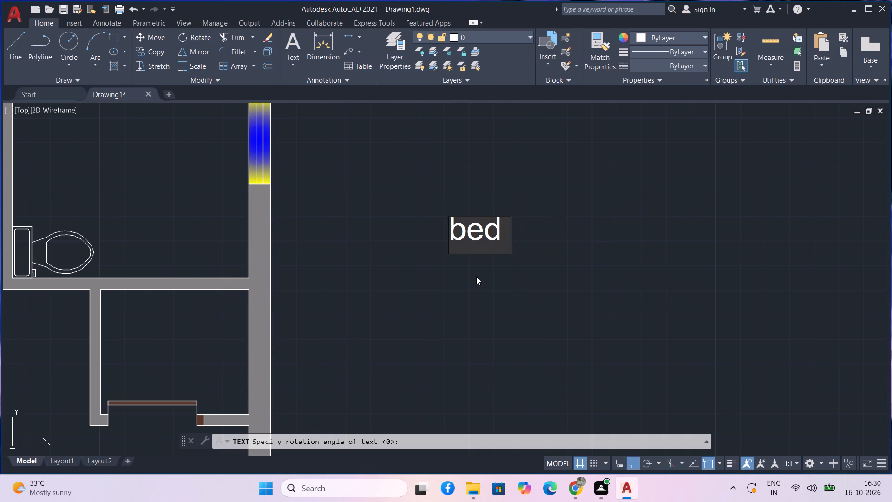
pyautogui.press('BackSpace')
pyautogui.press('BackSpace')
pyautogui.press('BackSpace')
pyautogui.write('BED ROOM')
pyautogui.press('space')
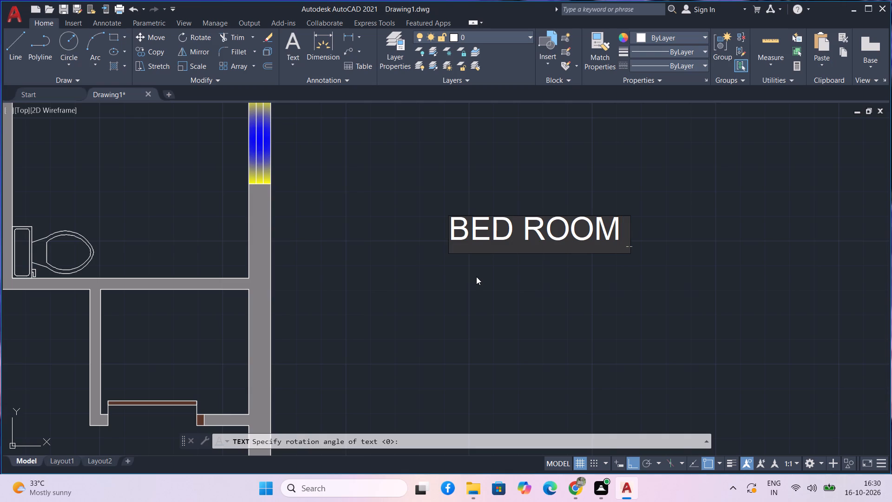
pyautogui.write('1M')
pyautogui.press('BackSpace')
# Add the text labels BED ROOM 2 and BED ROOM 3 in a row to the east of BED ROOM 1.
pyautogui.click(675, 250)
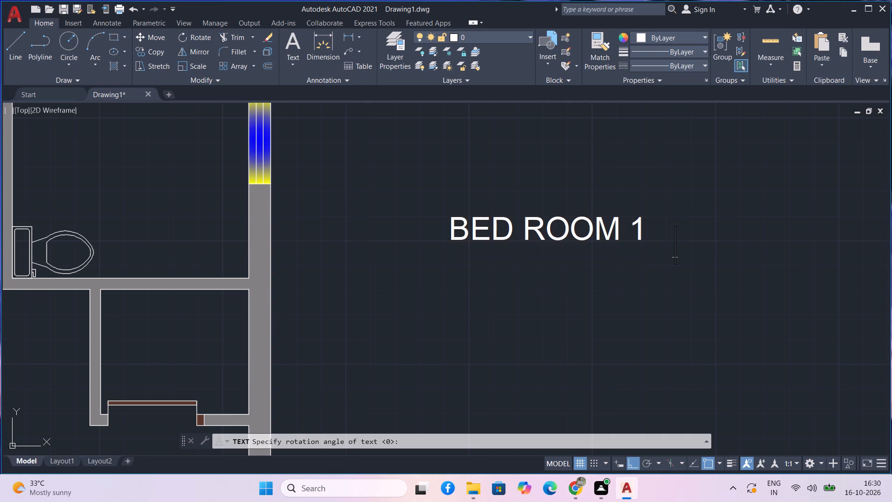
pyautogui.write('BED')
pyautogui.press('space')
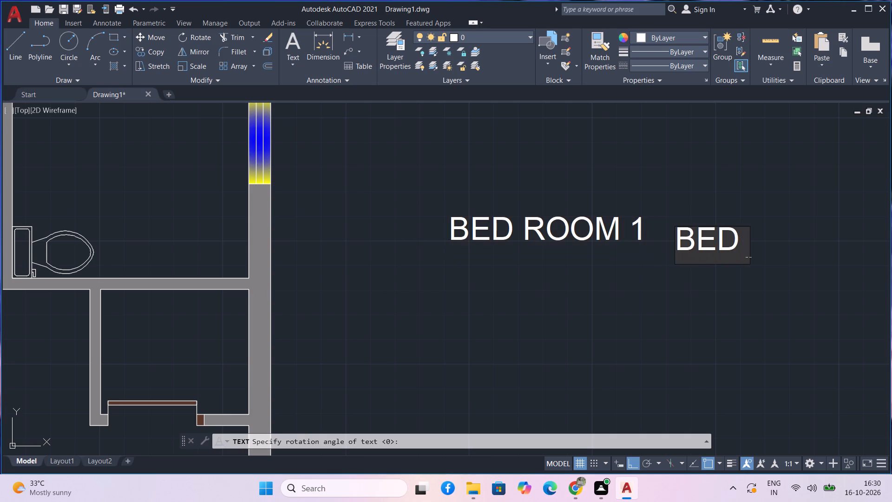
pyautogui.write('ROOM 23')
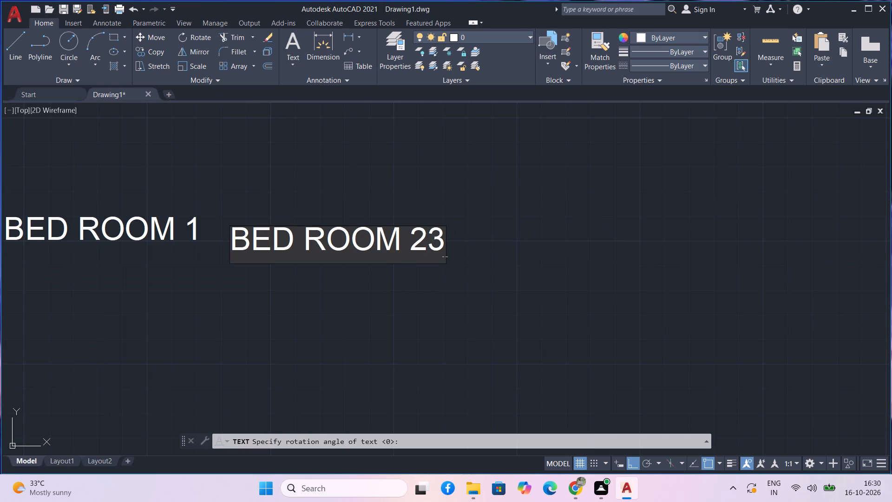
pyautogui.press('BackSpace')
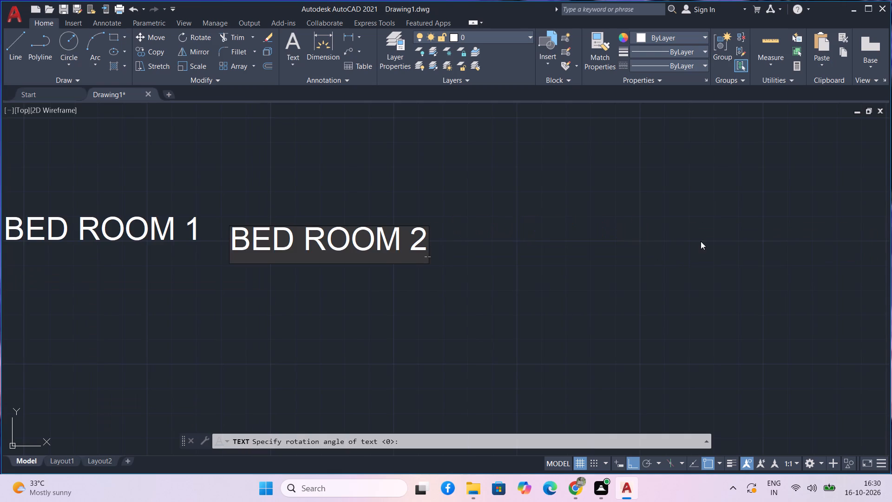
pyautogui.click(465, 251)
pyautogui.write('BED ROOM')
pyautogui.press('space')
pyautogui.write('3')
pyautogui.press('space')
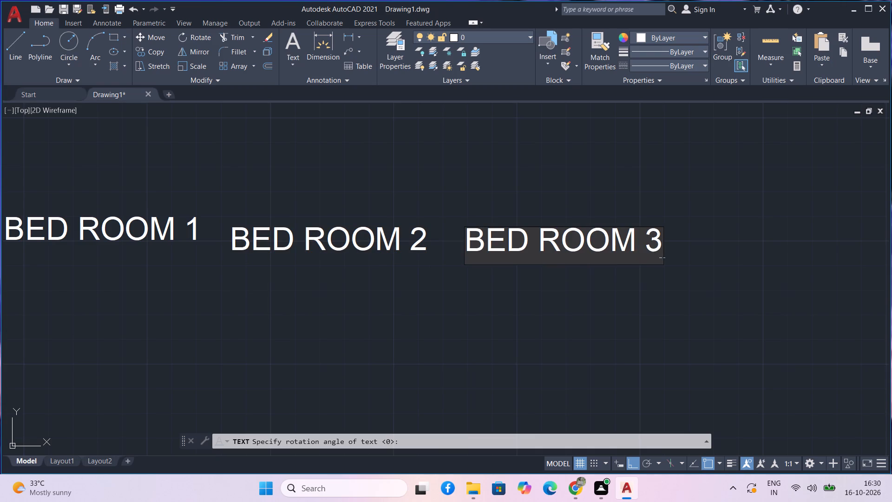
pyautogui.press('Return')
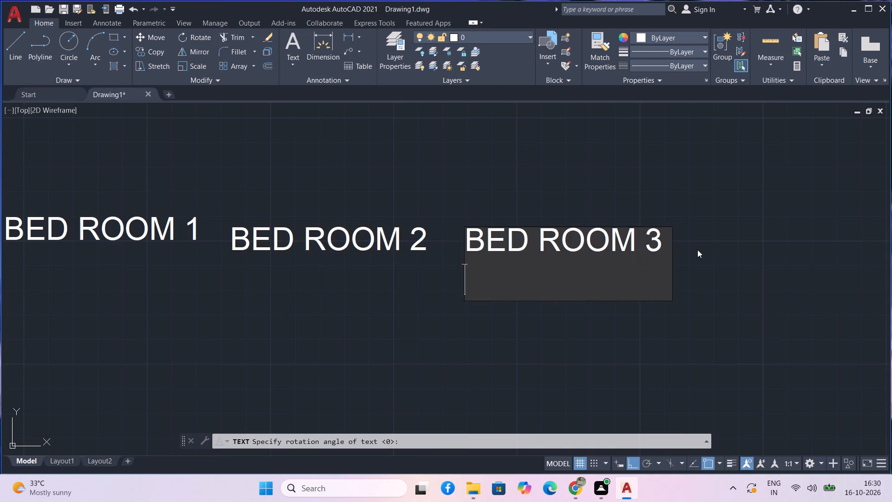
# Add the text labels TOILET 1 and TOILET 2 in the same row, east of BED ROOM 3.
pyautogui.click(700, 249)
pyautogui.scroll(-3, 702, 248)
pyautogui.moveTo(702, 250); pyautogui.dragTo(678, 293, button='middle')
pyautogui.scroll(2, 678, 294)
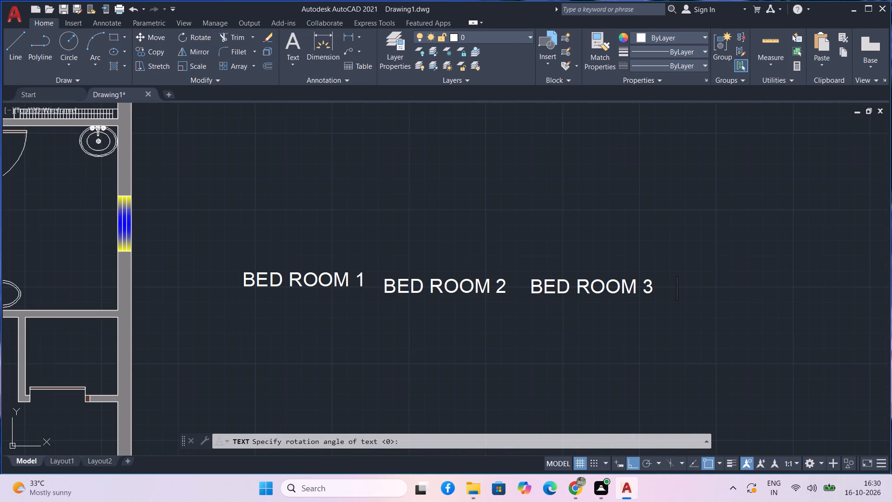
pyautogui.write('TOILET')
pyautogui.press('space')
pyautogui.press('space')
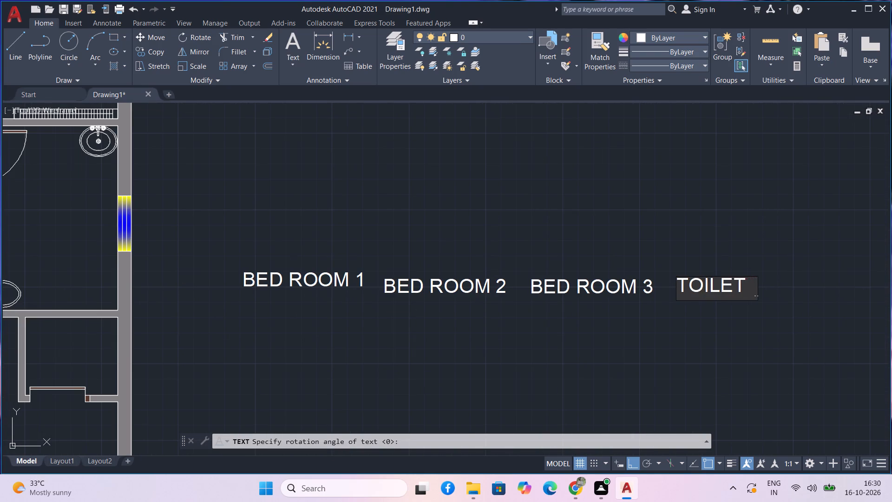
pyautogui.write('1')
pyautogui.press('space')
pyautogui.click(800, 295)
pyautogui.write('TOILET')
pyautogui.press('space')
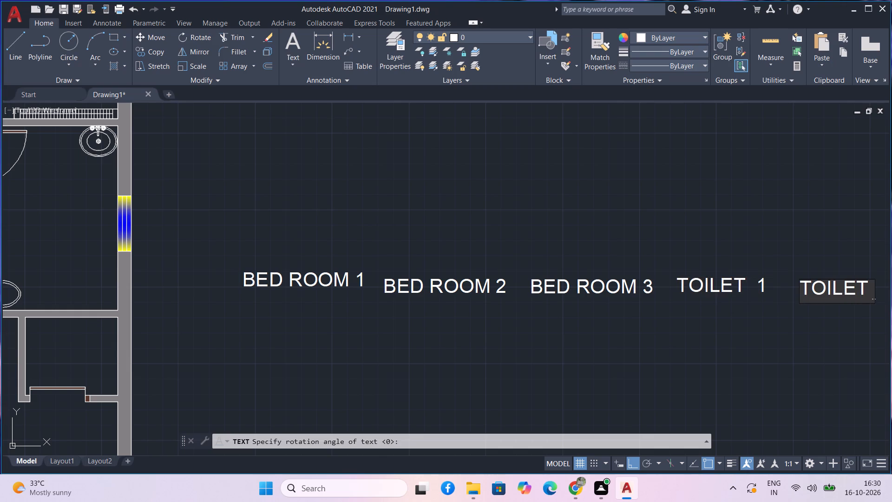
pyautogui.write('2')
pyautogui.press('space')
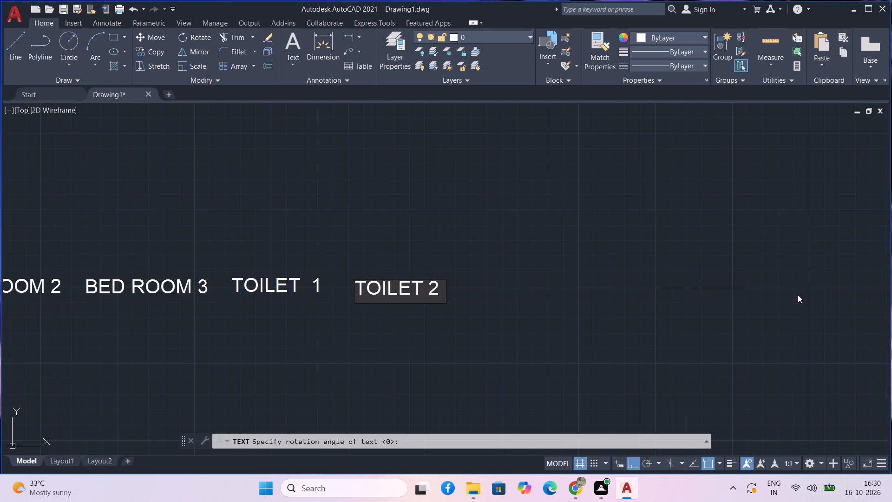
# Add the text labels KITCHEN and DINING / LIVING in a second row beneath the bedroom labels.
pyautogui.scroll(-1, 774, 298)
pyautogui.moveTo(433, 335); pyautogui.dragTo(517, 296, button='middle')
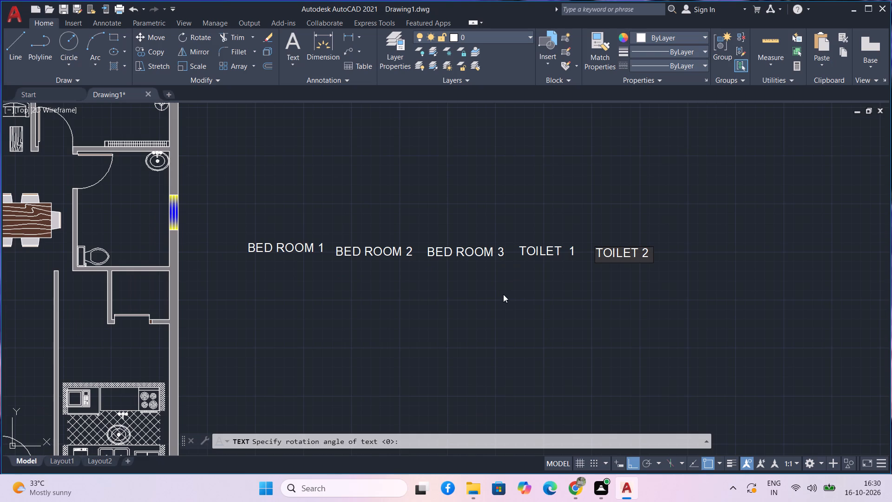
pyautogui.click(374, 290)
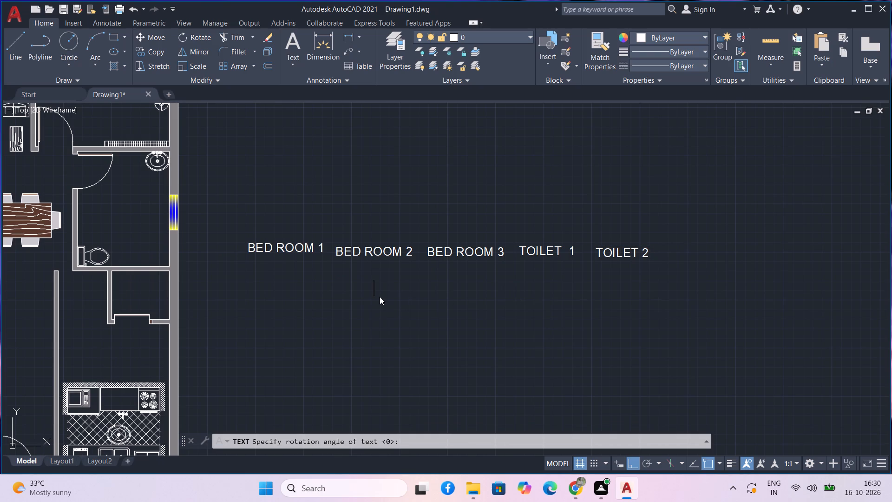
pyautogui.write('KITCHEN')
pyautogui.press('space')
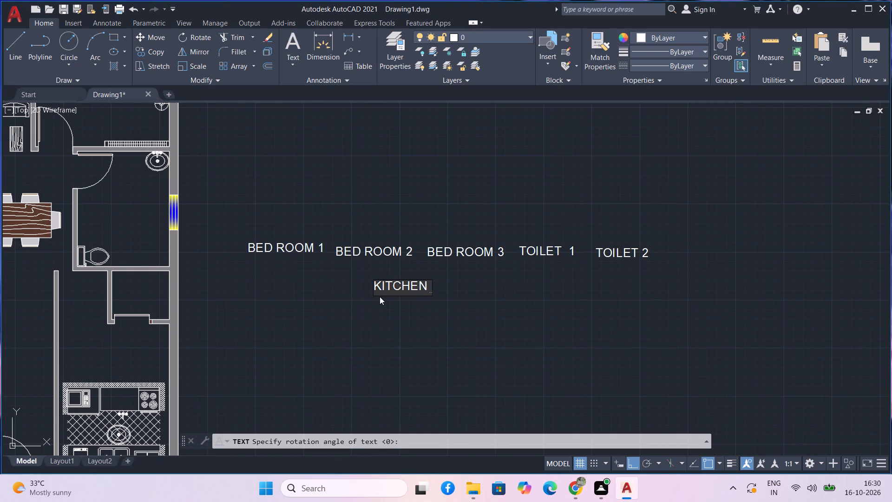
pyautogui.click(451, 289)
pyautogui.write('DINING')
pyautogui.press('space')
pyautogui.write('/')
pyautogui.press('space')
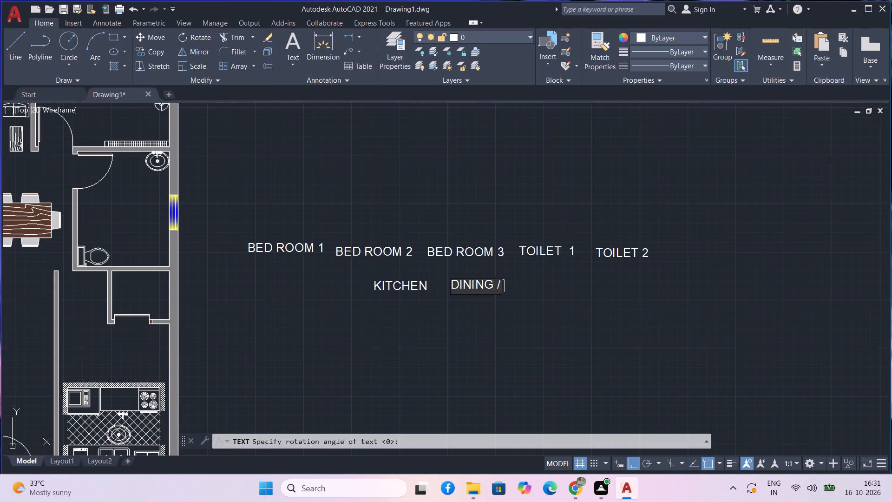
pyautogui.write('LI')
pyautogui.write('VI')
pyautogui.write('NG')
pyautogui.press('space')
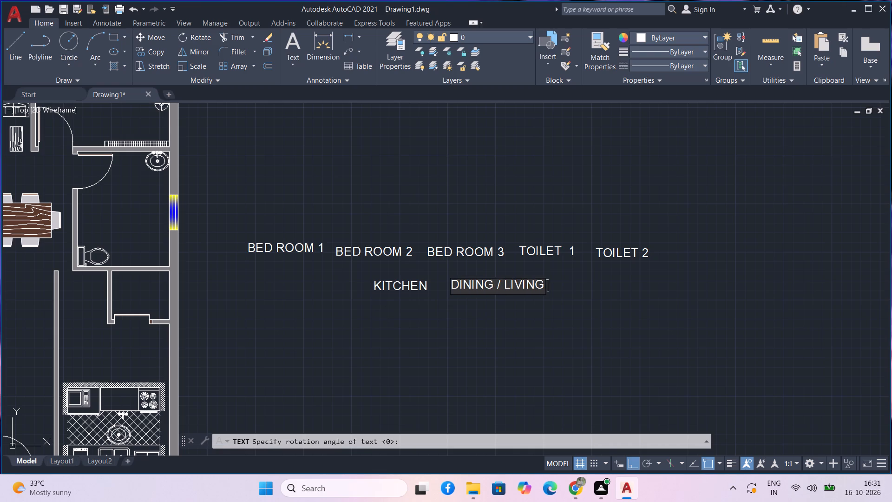
# Add the text label UTILITY in the second row, east of DINING / LIVING.
pyautogui.scroll(-1, 451, 289)
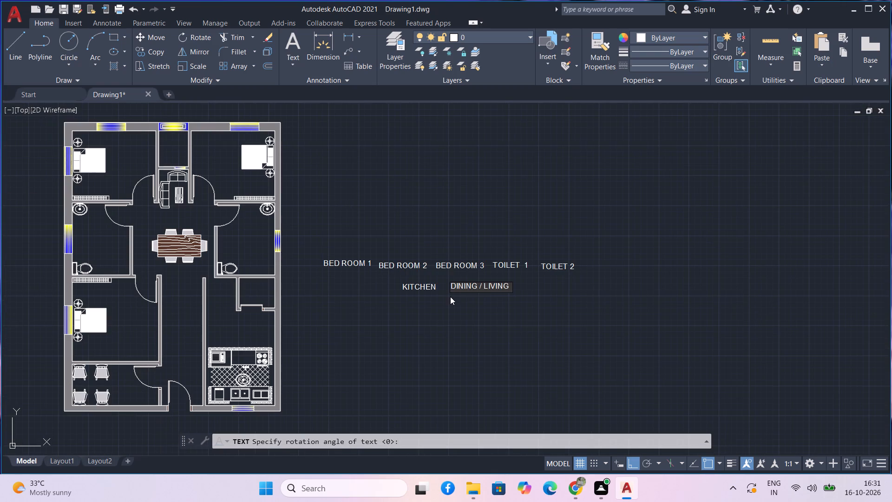
pyautogui.moveTo(464, 297); pyautogui.dragTo(492, 296, button='middle')
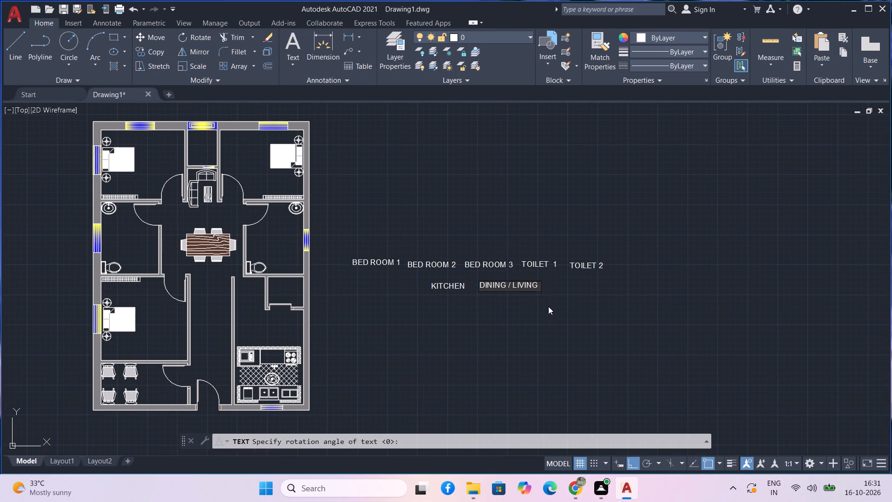
pyautogui.click(563, 291)
pyautogui.write('UTILITY')
pyautogui.click(495, 308)
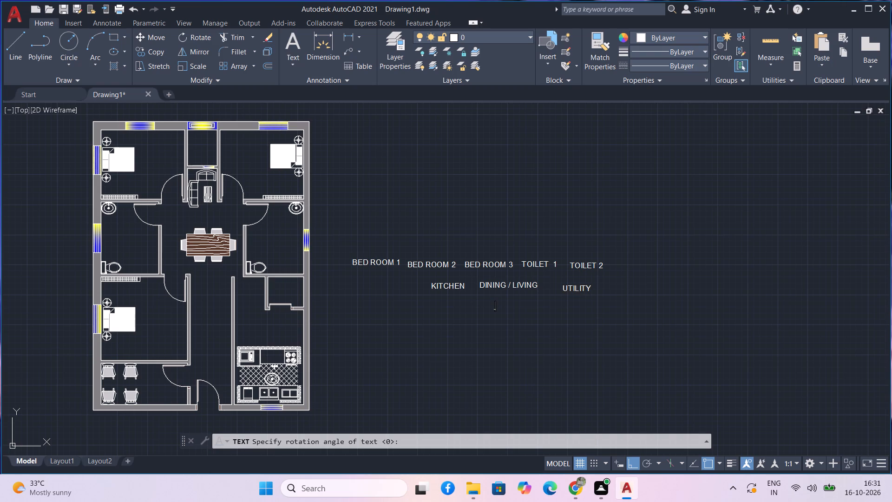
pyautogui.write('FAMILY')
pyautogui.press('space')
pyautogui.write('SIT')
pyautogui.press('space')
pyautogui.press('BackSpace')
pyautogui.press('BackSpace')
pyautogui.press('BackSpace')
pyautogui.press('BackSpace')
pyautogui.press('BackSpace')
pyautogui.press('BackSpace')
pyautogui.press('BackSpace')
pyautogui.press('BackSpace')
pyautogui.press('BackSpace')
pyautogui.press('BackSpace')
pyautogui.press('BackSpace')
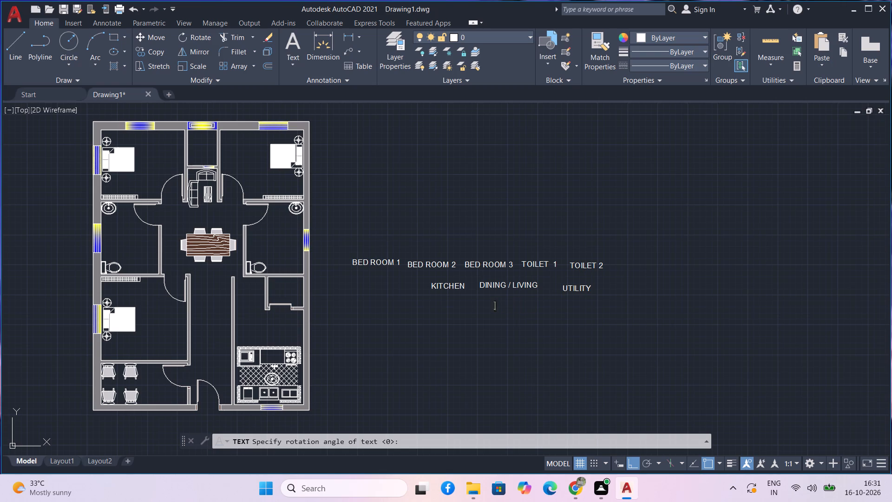
# Write the label SIT OUT beneath DINING / LIVING and add the label BALCONY beneath UTILITY.
pyautogui.press('s')
pyautogui.write('IT')
pyautogui.press('space')
pyautogui.write('OUT')
pyautogui.press('space')
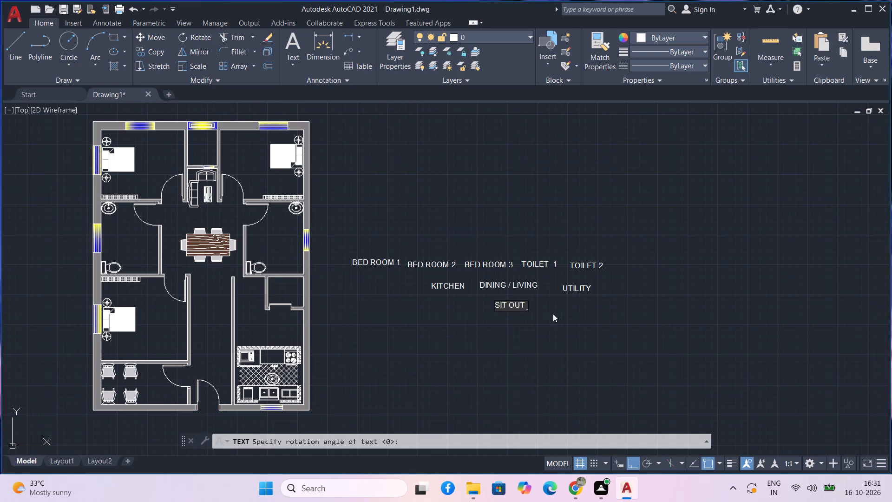
pyautogui.click(554, 314)
pyautogui.write('BALCONY')
pyautogui.press('space')
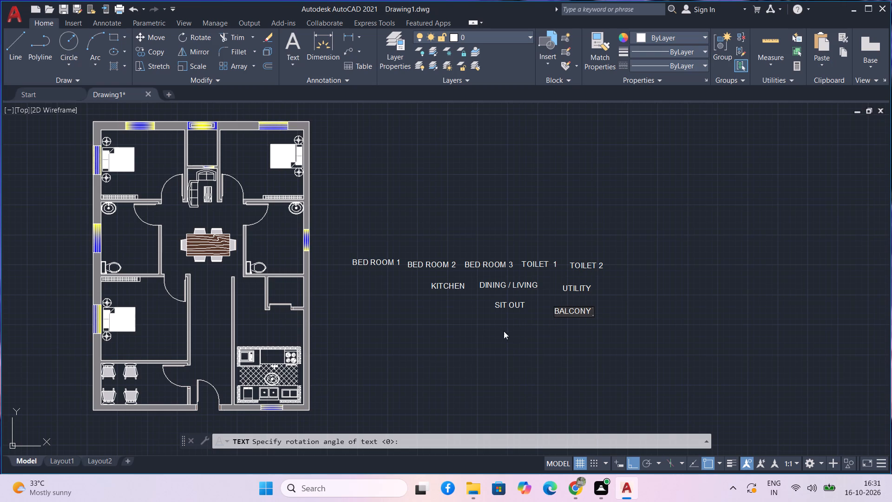
# Add the text label MAIN GATE beneath SIT OUT and finish the text command.
pyautogui.click(480, 339)
pyautogui.write('MAIN')
pyautogui.press('space')
pyautogui.write('GA')
pyautogui.write('TE')
pyautogui.press('space')
pyautogui.click(494, 358)
pyautogui.press('Return')
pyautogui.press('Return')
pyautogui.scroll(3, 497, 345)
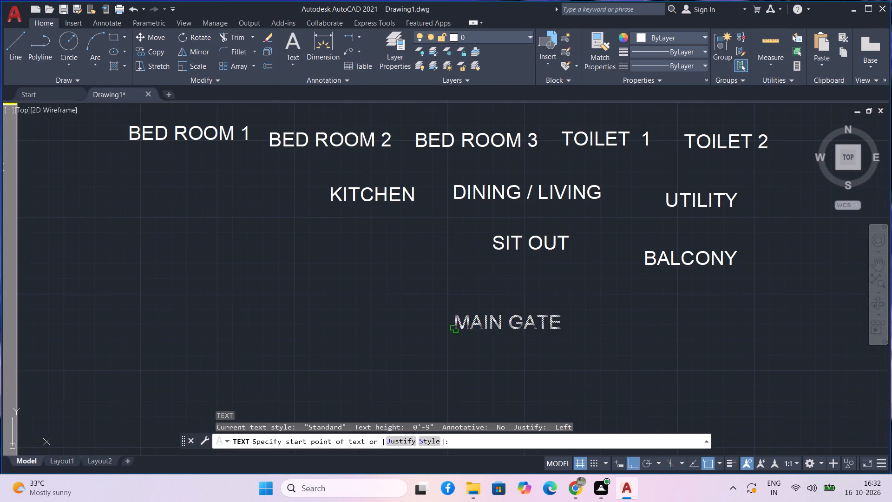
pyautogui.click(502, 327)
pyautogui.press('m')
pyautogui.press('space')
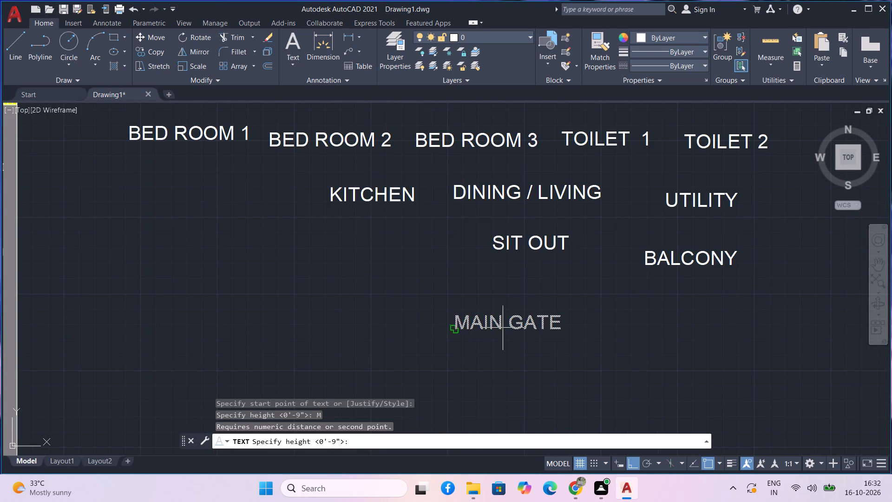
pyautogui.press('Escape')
# Move the MAIN GATE label, with ortho off, to just below the entrance door opening in the plan's south wall.
pyautogui.write('M')
pyautogui.press('space')
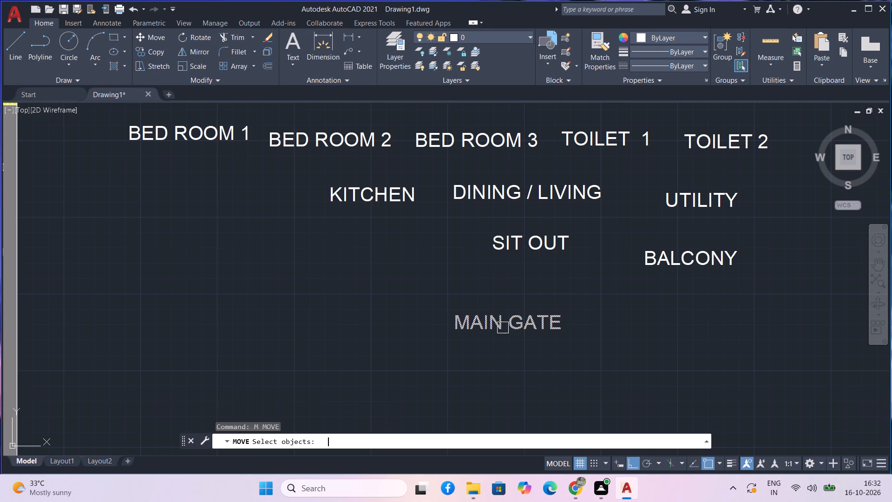
pyautogui.click(503, 324)
pyautogui.press('space')
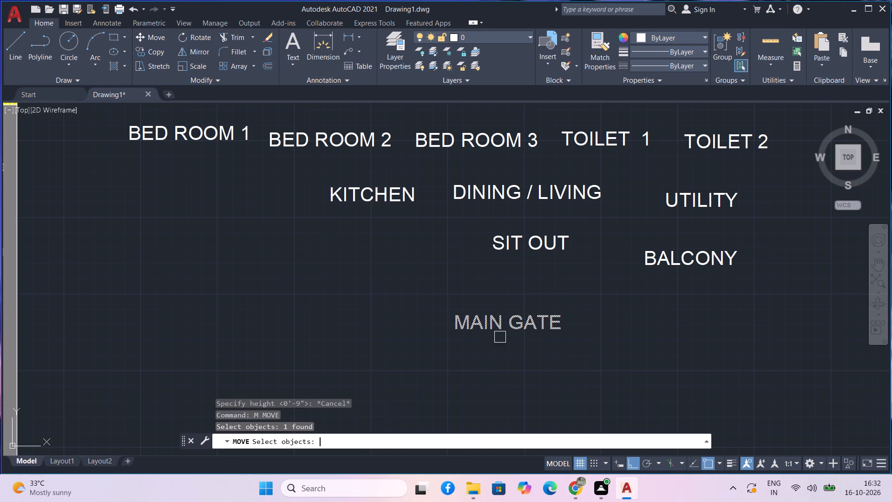
pyautogui.moveTo(503, 329); pyautogui.dragTo(502, 334)
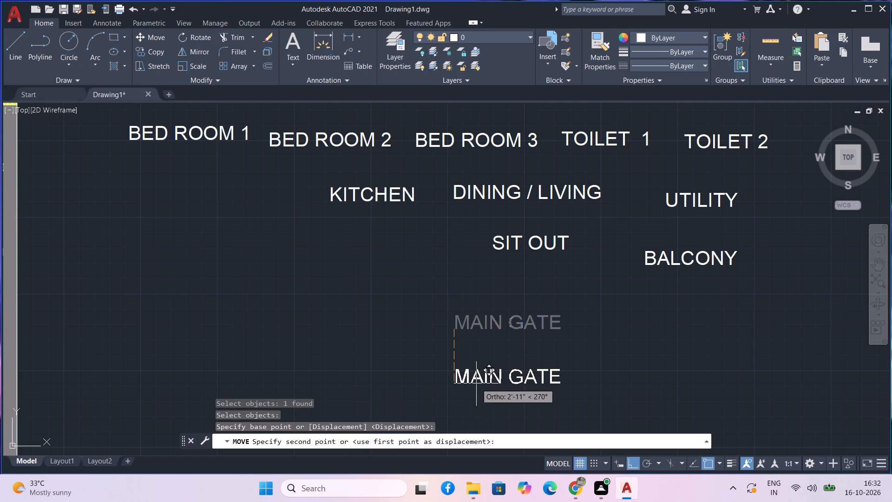
pyautogui.press('F8')
pyautogui.scroll(-3, 476, 383)
pyautogui.moveTo(476, 383); pyautogui.dragTo(676, 152, button='middle')
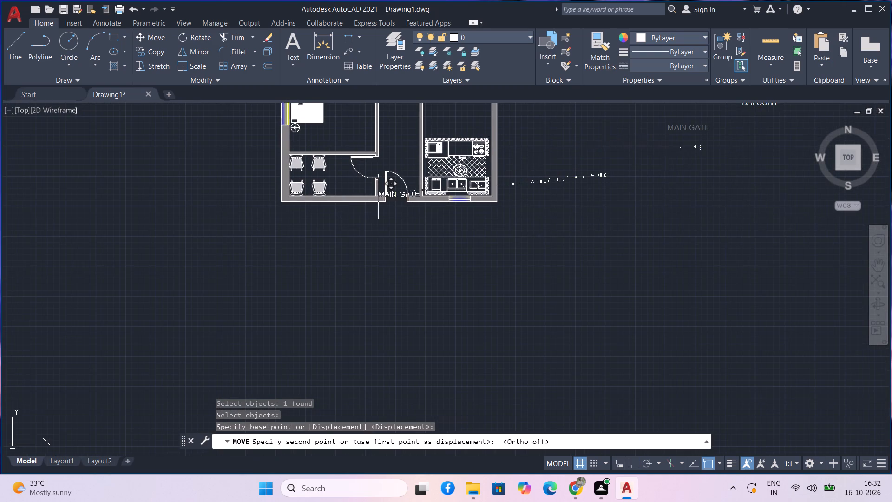
pyautogui.scroll(3, 376, 208)
pyautogui.click(378, 216)
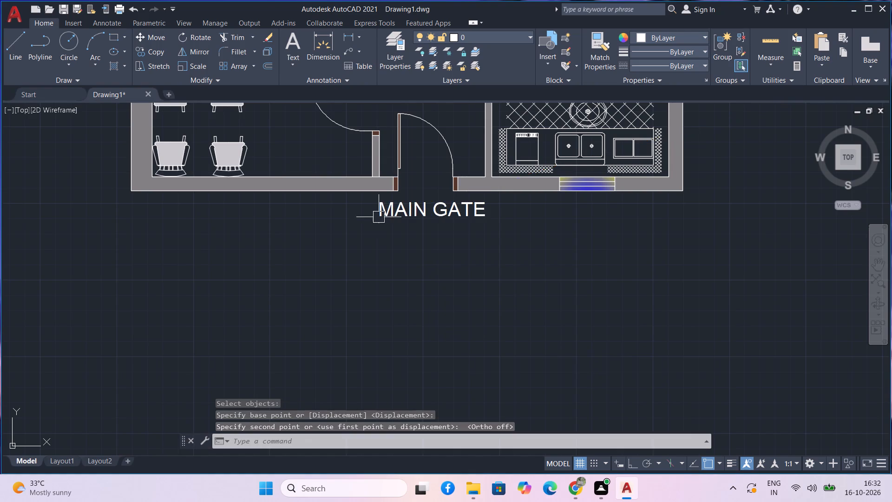
pyautogui.scroll(-2, 498, 254)
pyautogui.moveTo(519, 282); pyautogui.dragTo(427, 337, button='middle')
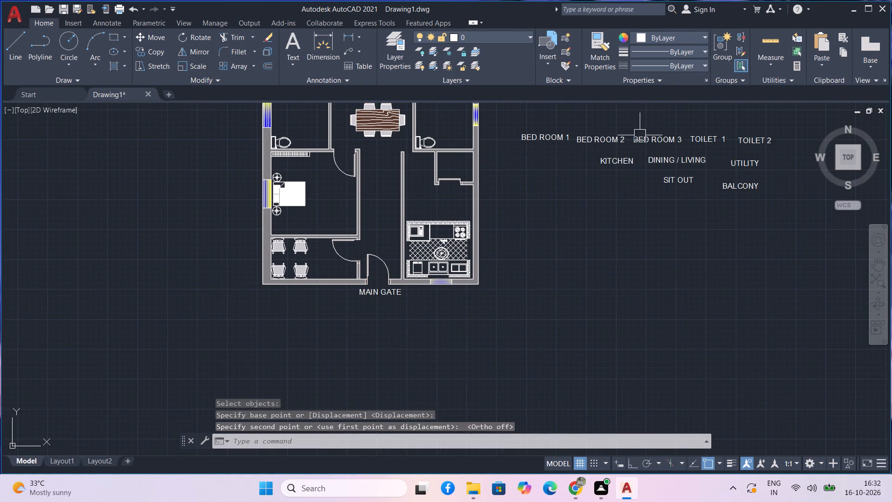
# Move the KITCHEN label into the southeast room, just above the counters and stove.
pyautogui.click(619, 161)
pyautogui.write('M')
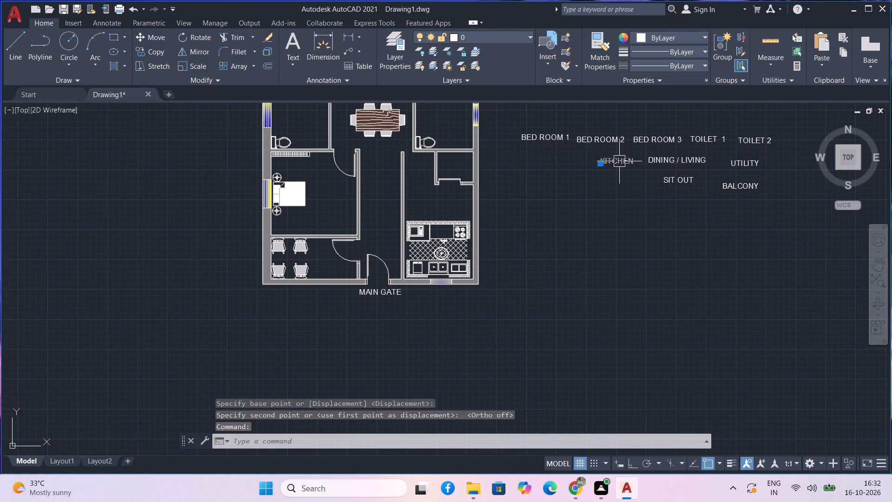
pyautogui.press('space')
pyautogui.click(624, 161)
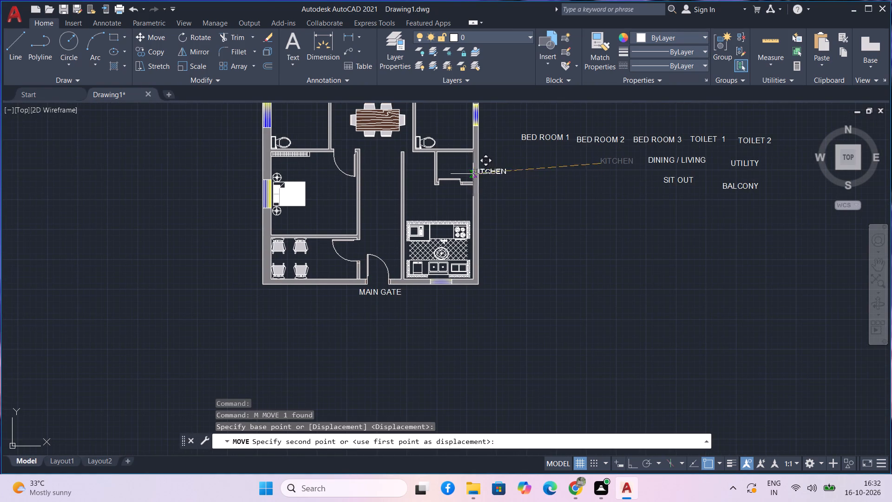
pyautogui.click(426, 207)
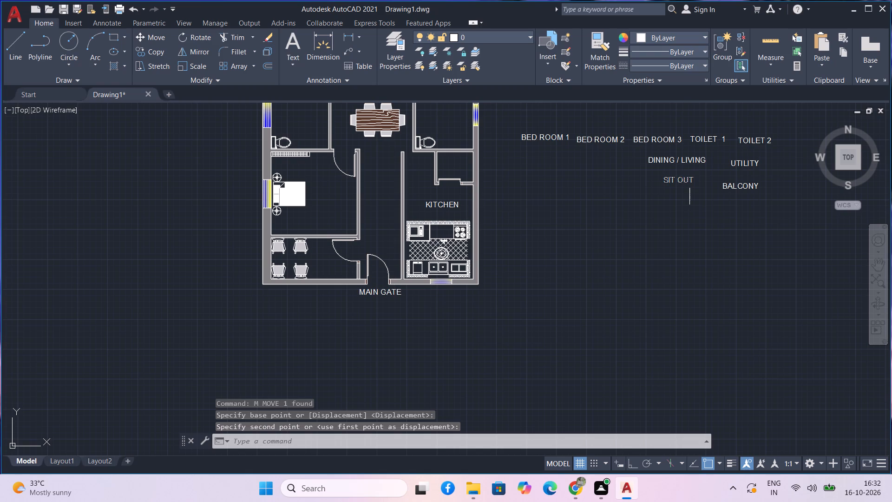
# Move the SIT OUT label into the southwest room, beside the four chairs.
pyautogui.click(689, 182)
pyautogui.write('M')
pyautogui.press('space')
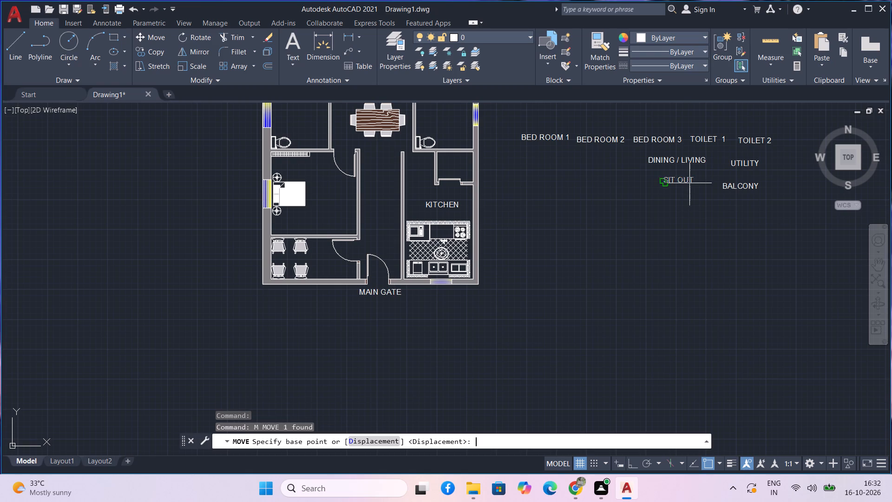
pyautogui.click(689, 182)
pyautogui.scroll(2, 321, 264)
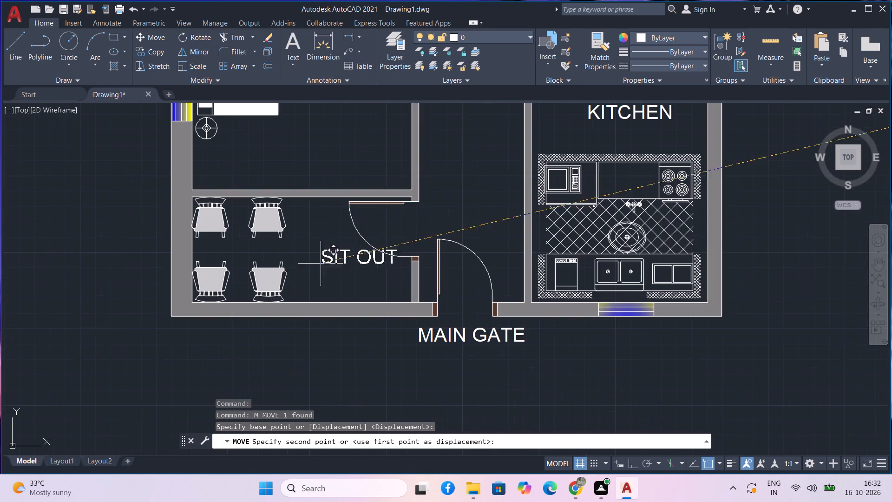
pyautogui.click(302, 272)
# Move the BED ROOM 1 label into the northwest bedroom, between the bed and the room's south wall.
pyautogui.scroll(-2, 516, 239)
pyautogui.moveTo(647, 210); pyautogui.dragTo(543, 306, button='middle')
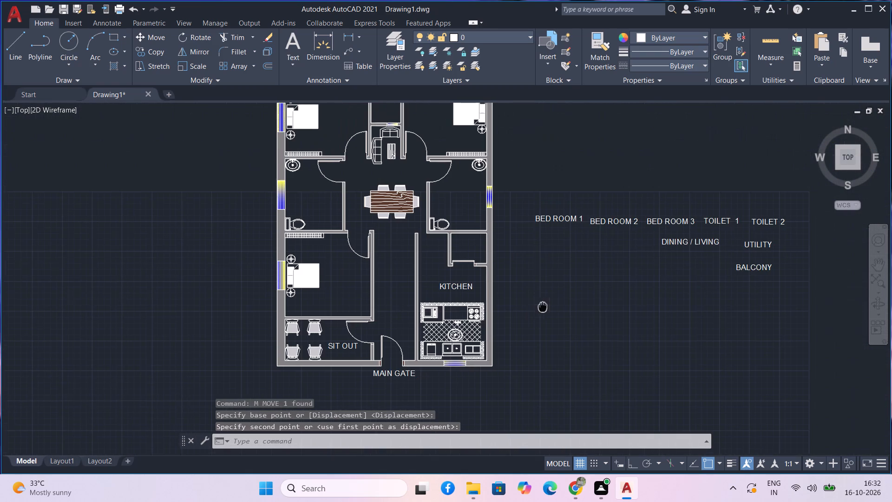
pyautogui.click(565, 216)
pyautogui.write('M')
pyautogui.press('space')
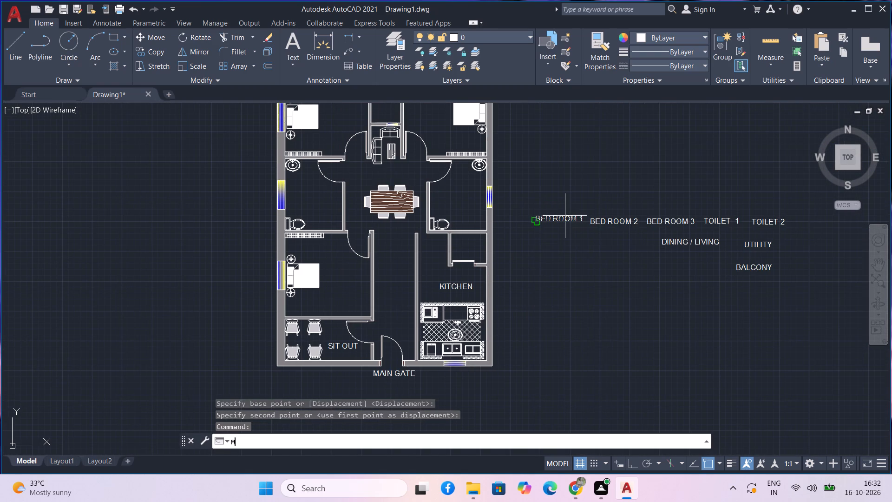
pyautogui.click(561, 217)
pyautogui.moveTo(321, 170); pyautogui.dragTo(329, 199, button='middle')
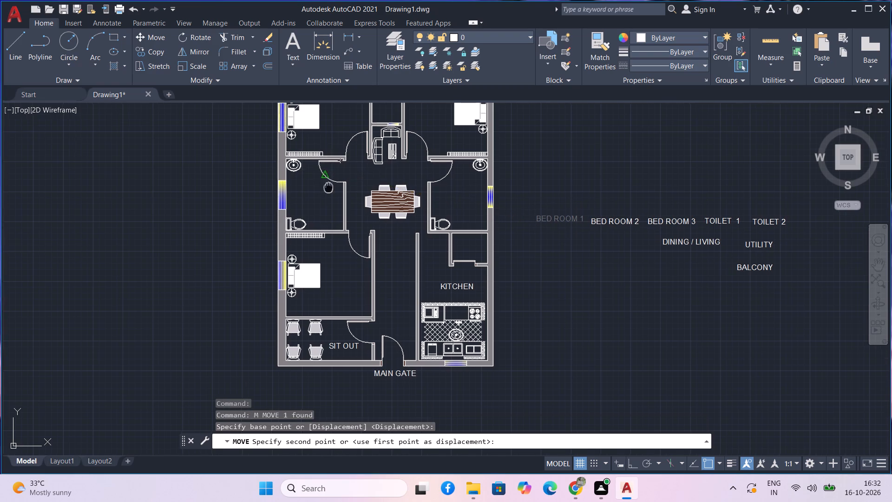
pyautogui.moveTo(329, 199); pyautogui.dragTo(331, 246, button='middle')
pyautogui.scroll(1, 331, 191)
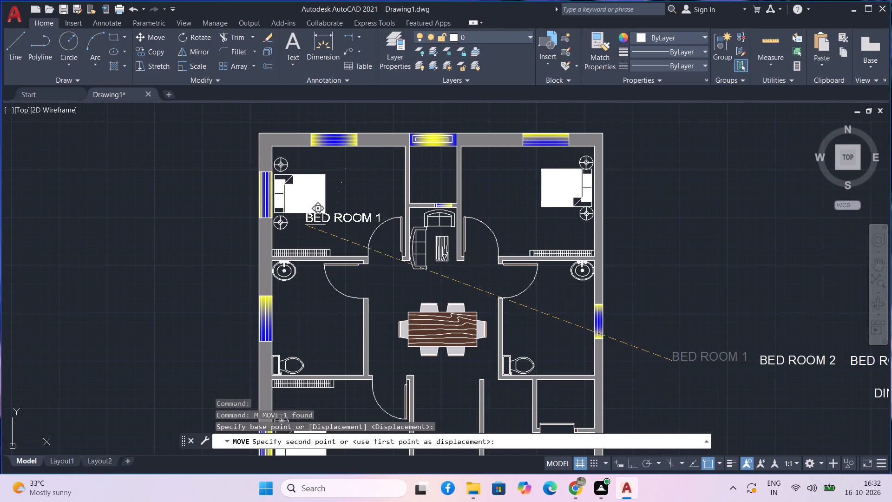
pyautogui.click(297, 236)
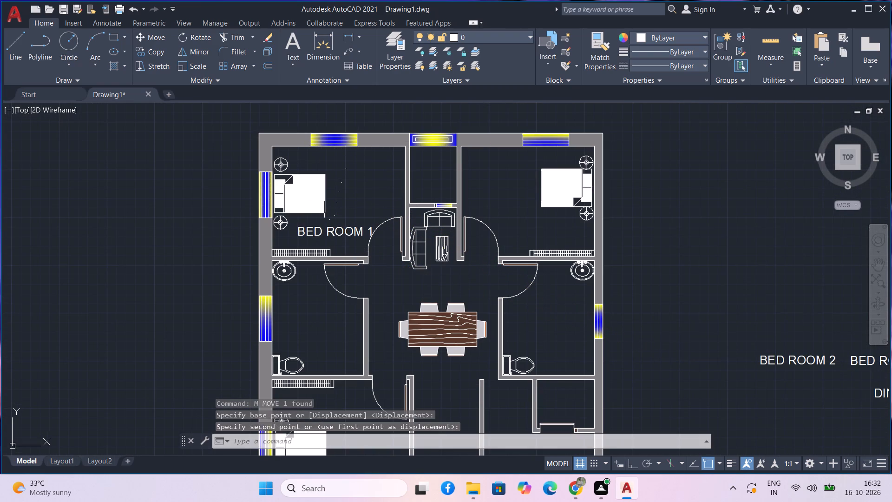
# Move the BED ROOM 2 label into the northeast bedroom, between the bed and the door.
pyautogui.scroll(-1, 474, 216)
pyautogui.click(682, 310)
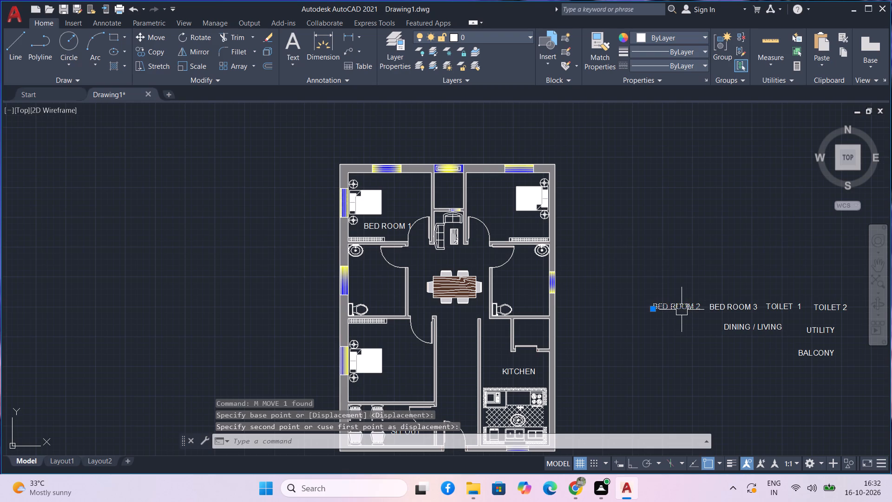
pyautogui.write('M')
pyautogui.press('space')
pyautogui.click(682, 306)
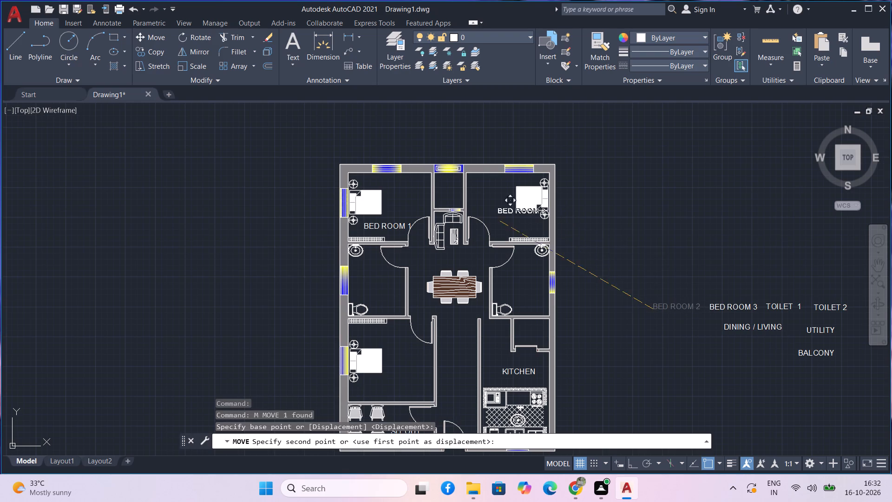
pyautogui.scroll(3, 479, 221)
pyautogui.click(494, 230)
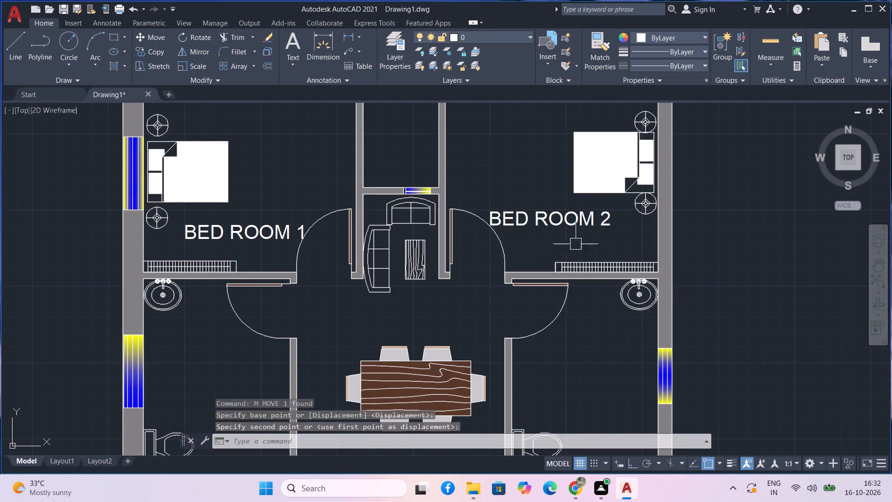
# Move the BED ROOM 3 label into the west bedroom north of SIT OUT, just below its bed.
pyautogui.scroll(-2, 602, 269)
pyautogui.click(828, 335)
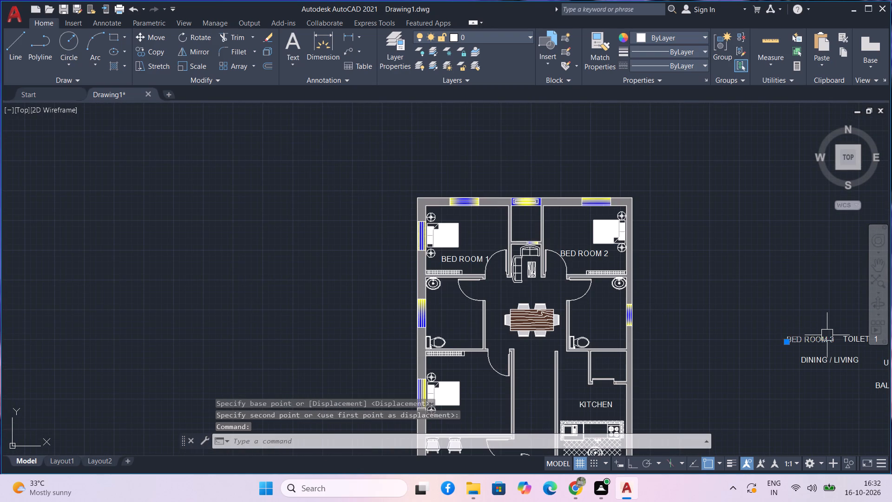
pyautogui.write('M')
pyautogui.press('space')
pyautogui.click(800, 341)
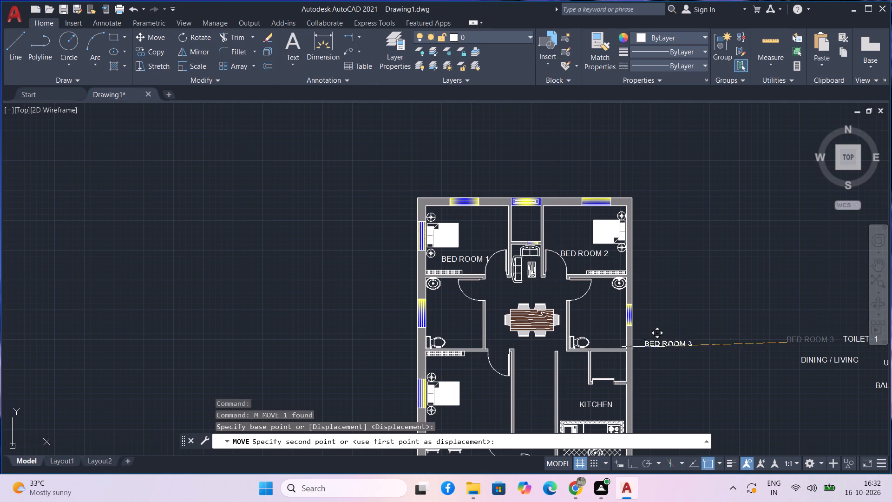
pyautogui.moveTo(536, 370); pyautogui.dragTo(539, 273, button='middle')
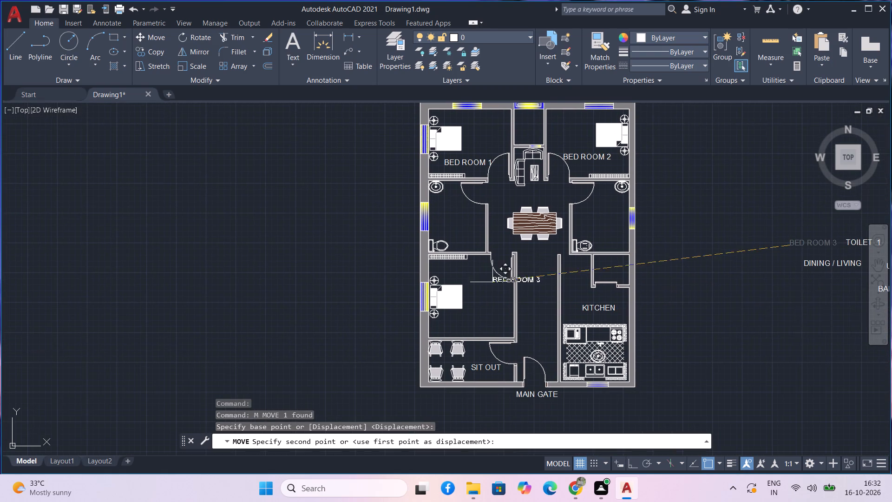
pyautogui.click(455, 320)
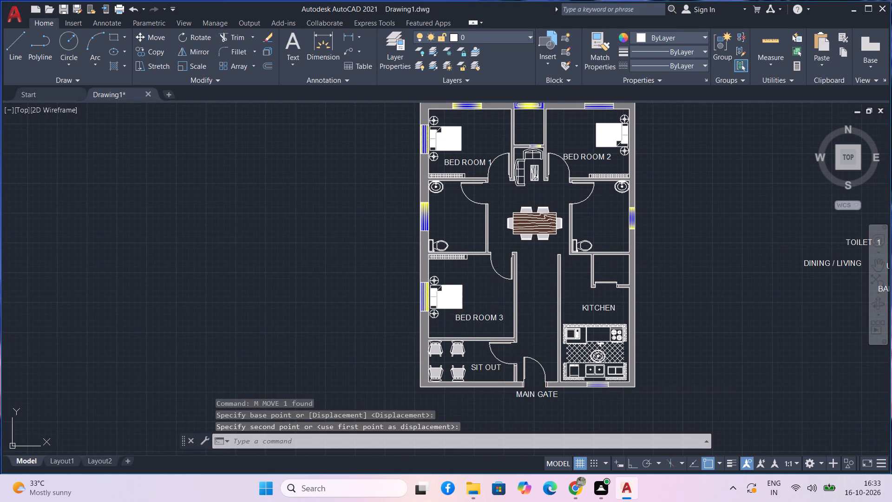
# Move the TOILET 1 label into the middle of the west toilet, below BED ROOM 1.
pyautogui.scroll(-2, 597, 283)
pyautogui.scroll(3, 715, 276)
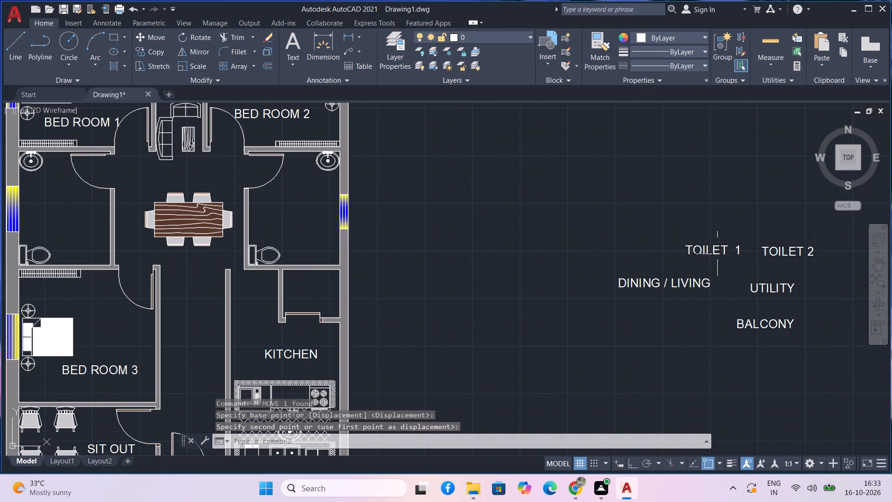
pyautogui.click(718, 254)
pyautogui.write('M')
pyautogui.press('space')
pyautogui.click(719, 266)
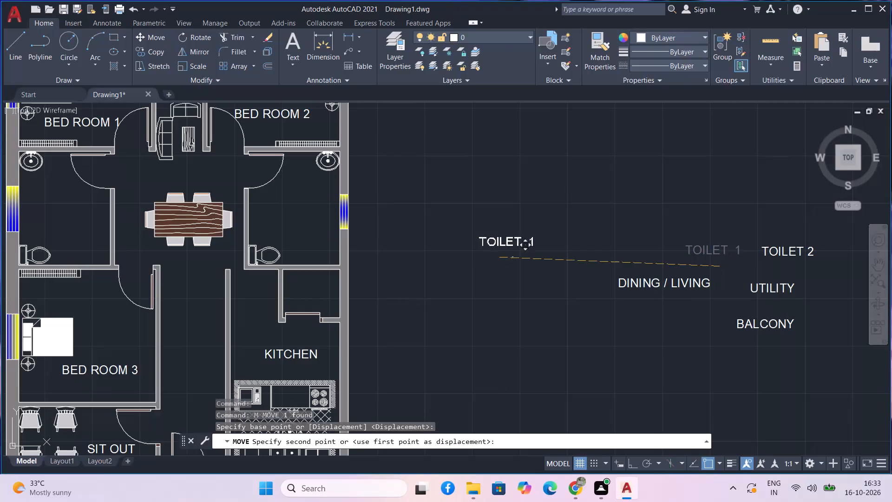
pyautogui.scroll(-2, 377, 250)
pyautogui.moveTo(448, 305); pyautogui.dragTo(451, 292, button='middle')
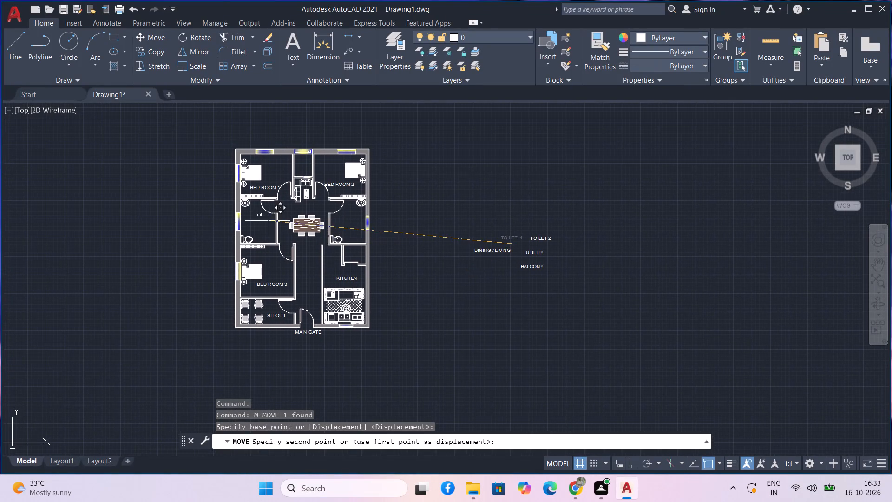
pyautogui.scroll(2, 262, 228)
pyautogui.click(262, 237)
# Move the TOILET 2 label into the east toilet below BED ROOM 2, between its washbasin and WC.
pyautogui.scroll(-1, 683, 259)
pyautogui.scroll(-1, 719, 271)
pyautogui.click(807, 258)
pyautogui.write('M')
pyautogui.press('space')
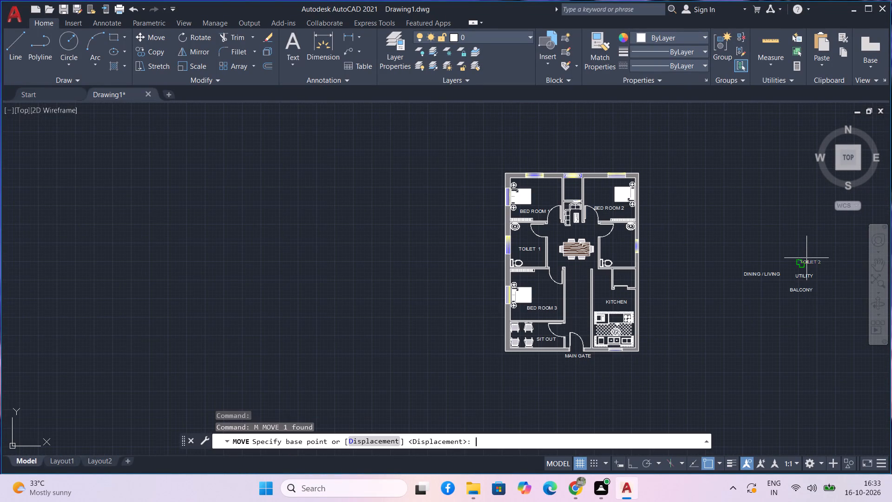
pyautogui.click(812, 261)
pyautogui.scroll(3, 566, 246)
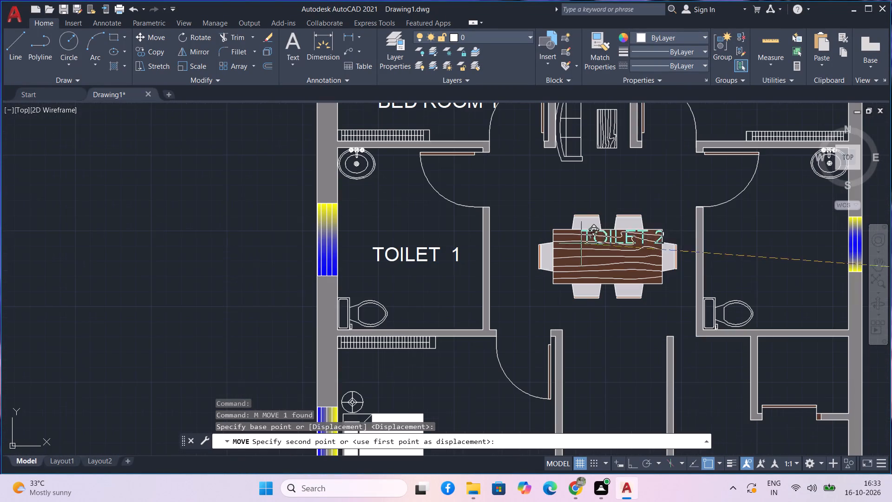
pyautogui.click(707, 254)
# Move the DINING / LIVING label into the central hall, between the sofas and the dining table.
pyautogui.scroll(-1, 725, 268)
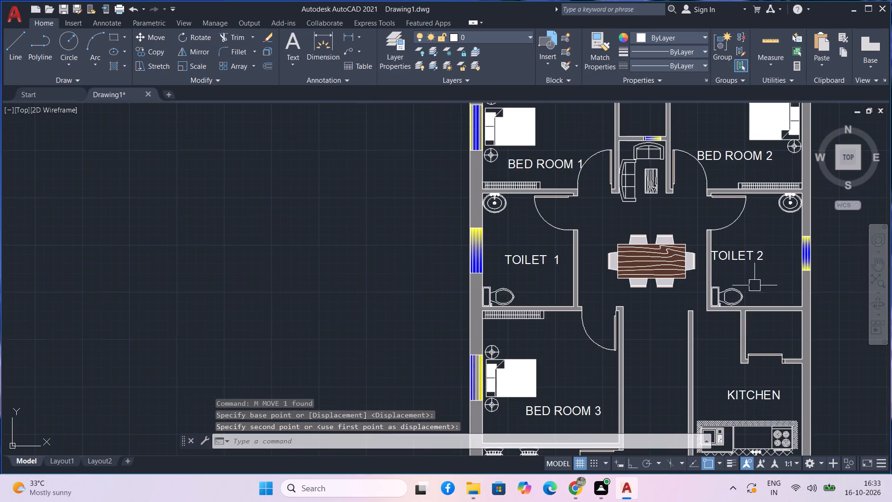
pyautogui.scroll(-2, 810, 292)
pyautogui.moveTo(812, 294); pyautogui.dragTo(660, 294, button='middle')
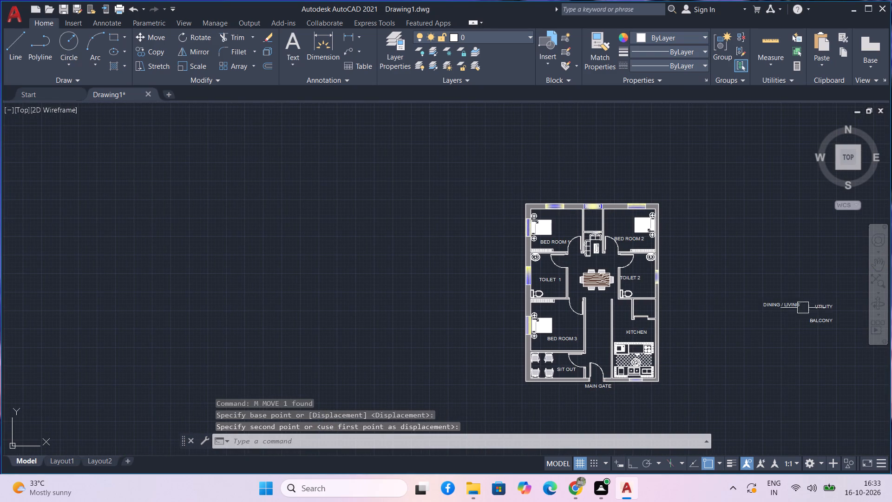
pyautogui.click(786, 308)
pyautogui.write('M')
pyautogui.press('space')
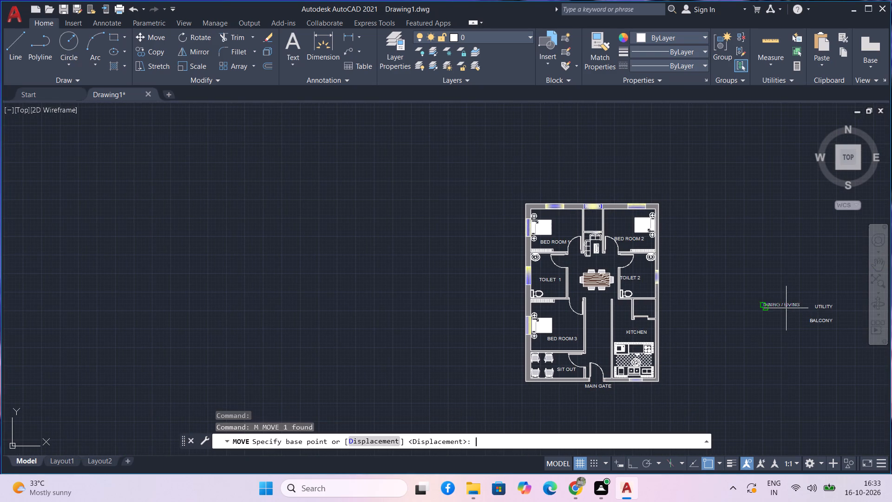
pyautogui.click(787, 308)
pyautogui.scroll(3, 580, 271)
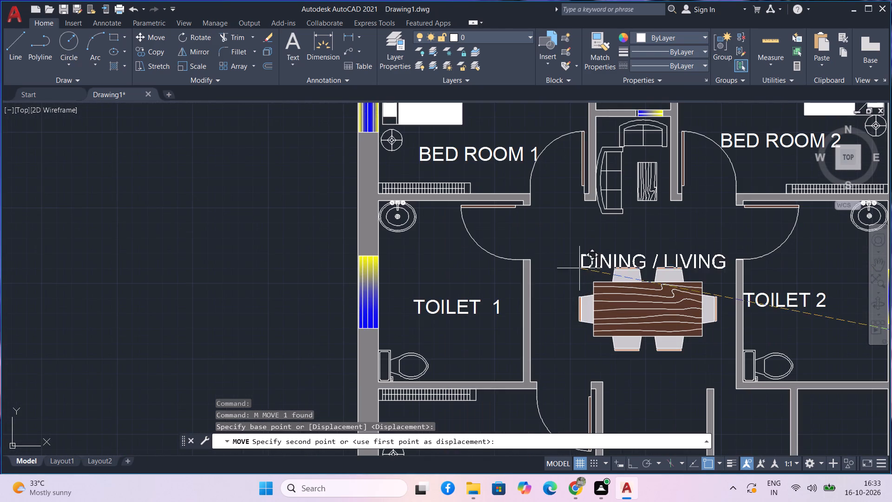
pyautogui.click(558, 258)
# Move the UTILITY label into the small room between TOILET 2 and KITCHEN.
pyautogui.scroll(-3, 666, 271)
pyautogui.scroll(-1, 714, 299)
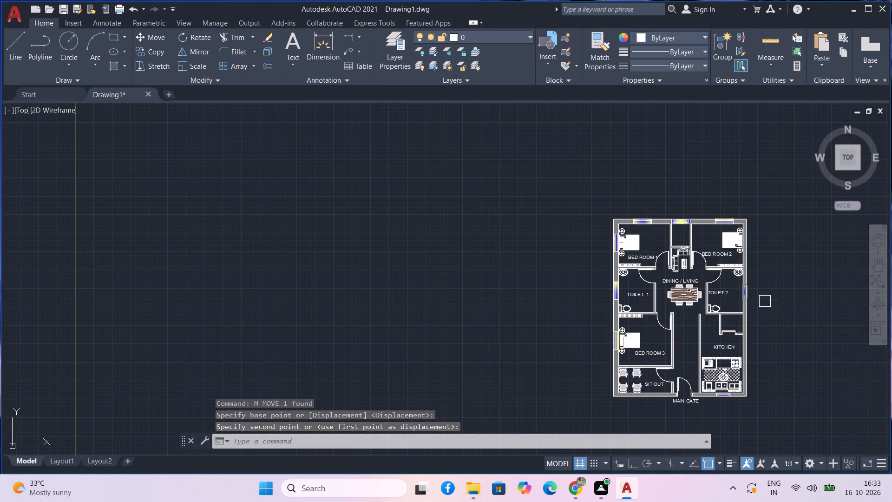
pyautogui.moveTo(764, 301); pyautogui.dragTo(561, 282, button='middle')
pyautogui.scroll(3, 711, 301)
pyautogui.click(711, 301)
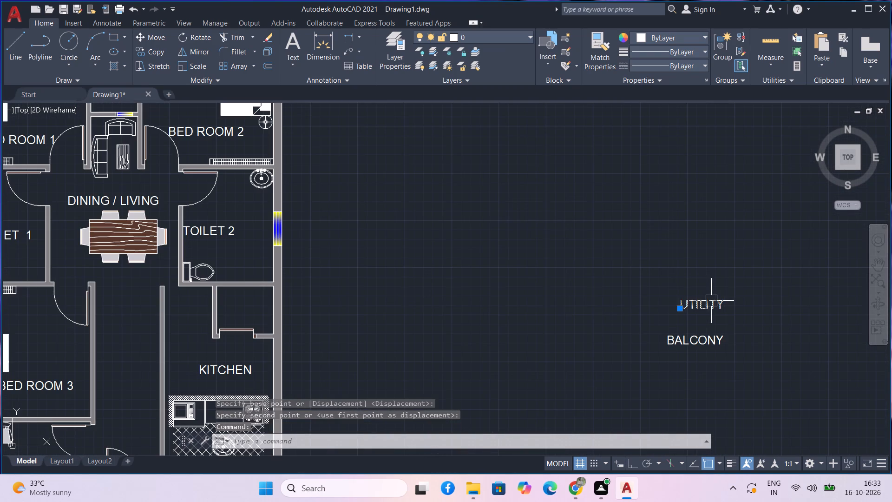
pyautogui.write('M')
pyautogui.press('space')
pyautogui.click(711, 301)
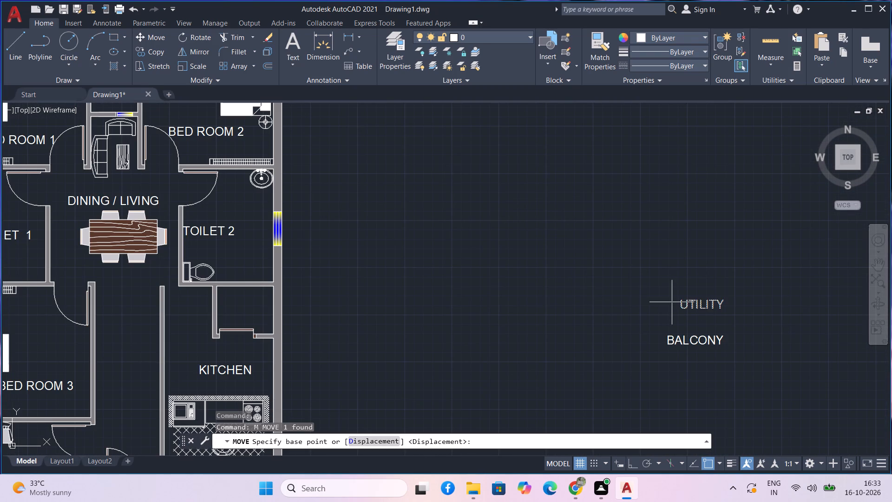
pyautogui.click(683, 305)
pyautogui.moveTo(222, 319); pyautogui.dragTo(220, 309, button='middle')
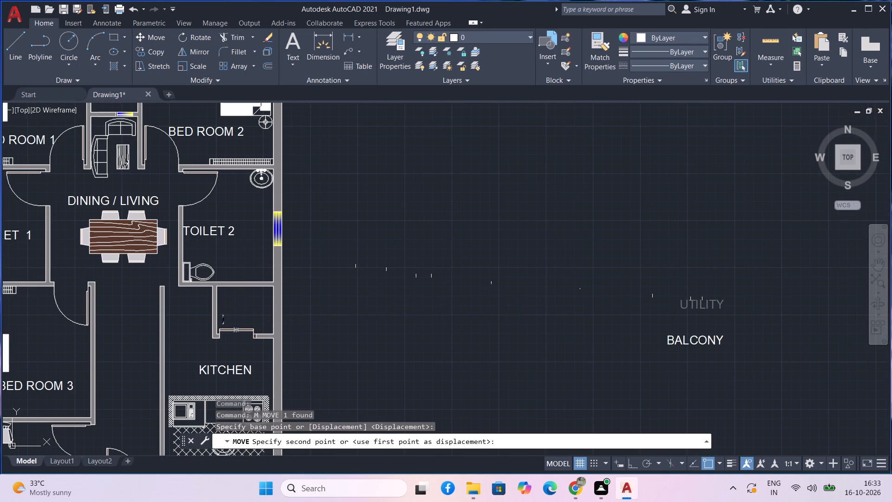
pyautogui.moveTo(220, 309); pyautogui.dragTo(220, 297, button='middle')
pyautogui.scroll(3, 220, 297)
pyautogui.click(224, 291)
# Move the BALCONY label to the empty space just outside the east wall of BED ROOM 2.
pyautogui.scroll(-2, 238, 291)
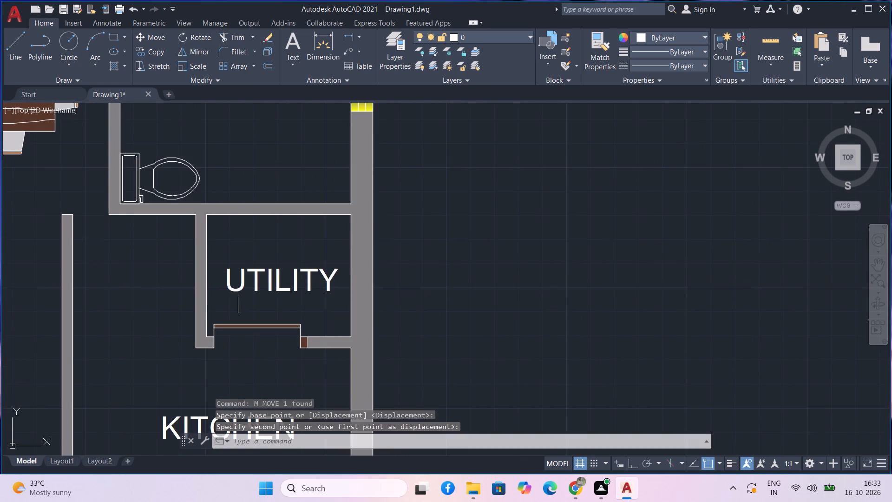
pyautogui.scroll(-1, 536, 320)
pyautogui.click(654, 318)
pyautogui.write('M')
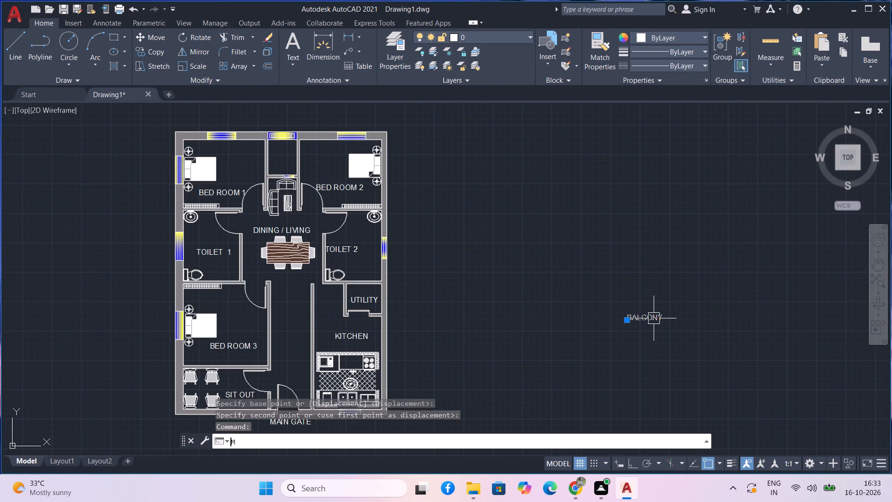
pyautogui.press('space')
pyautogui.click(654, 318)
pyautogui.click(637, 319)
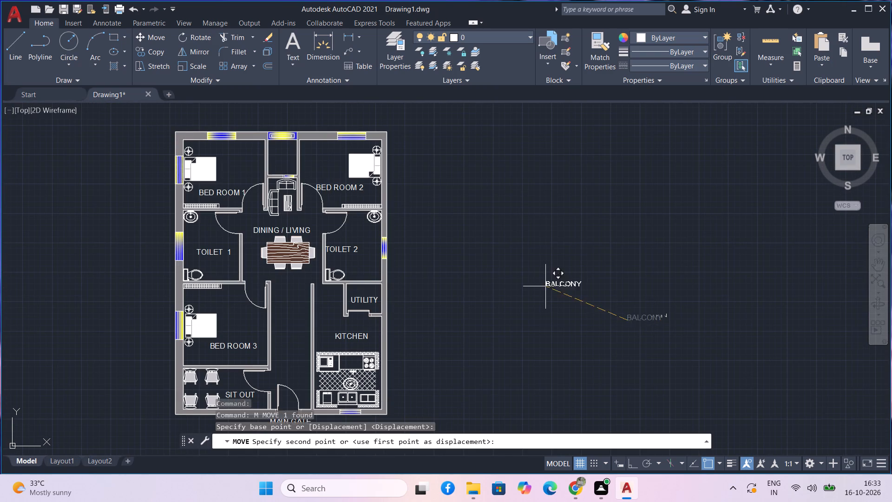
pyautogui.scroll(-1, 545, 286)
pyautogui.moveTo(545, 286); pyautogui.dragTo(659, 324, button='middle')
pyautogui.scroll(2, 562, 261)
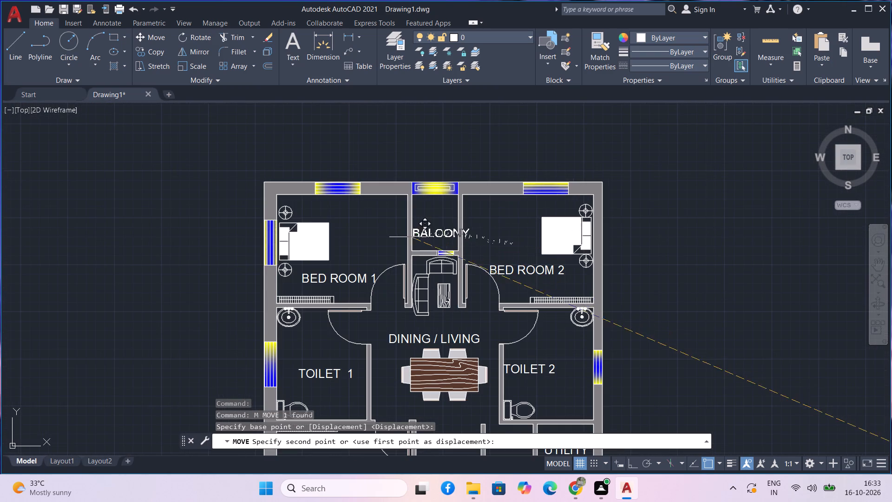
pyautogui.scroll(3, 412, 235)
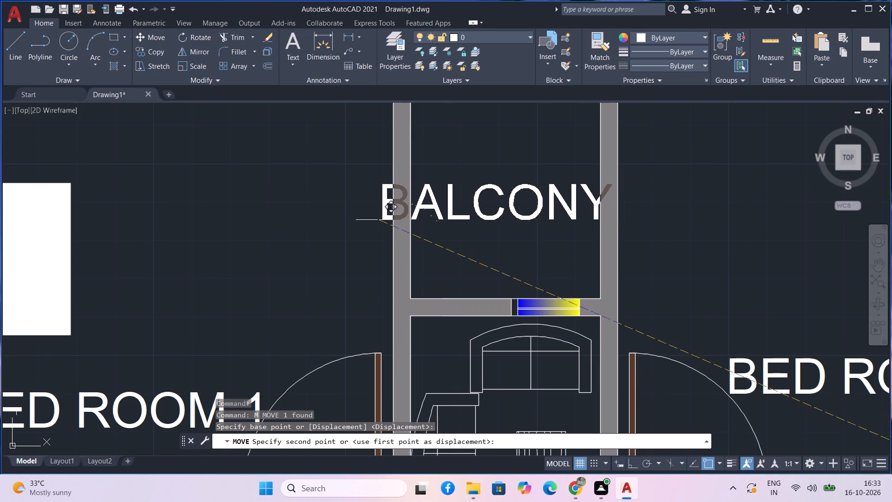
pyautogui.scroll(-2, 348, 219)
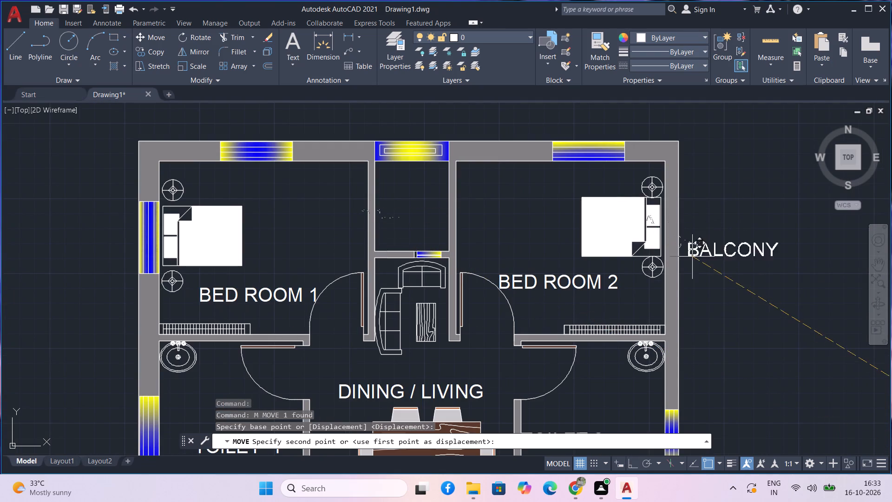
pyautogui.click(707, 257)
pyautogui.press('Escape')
# Scale the BALCONY label down to about two-thirds of its size so it fits the narrow balcony.
pyautogui.moveTo(771, 271); pyautogui.dragTo(758, 244)
pyautogui.click(753, 236)
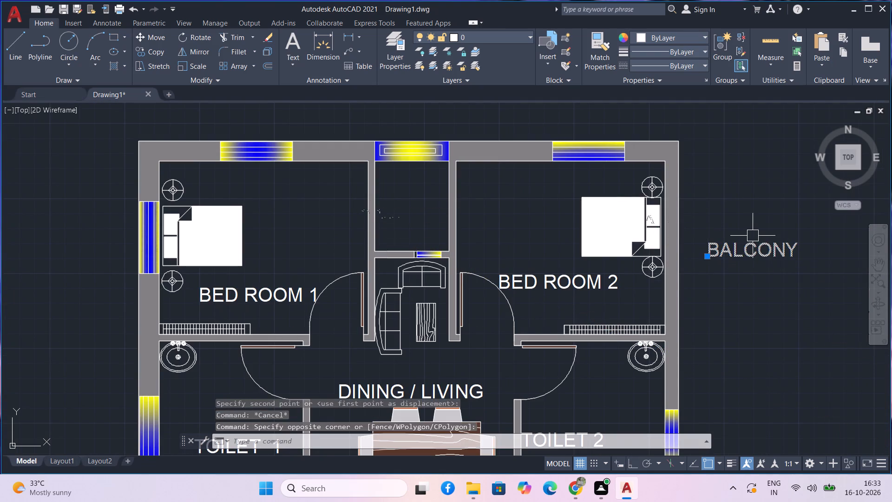
pyautogui.write('SC')
pyautogui.press('space')
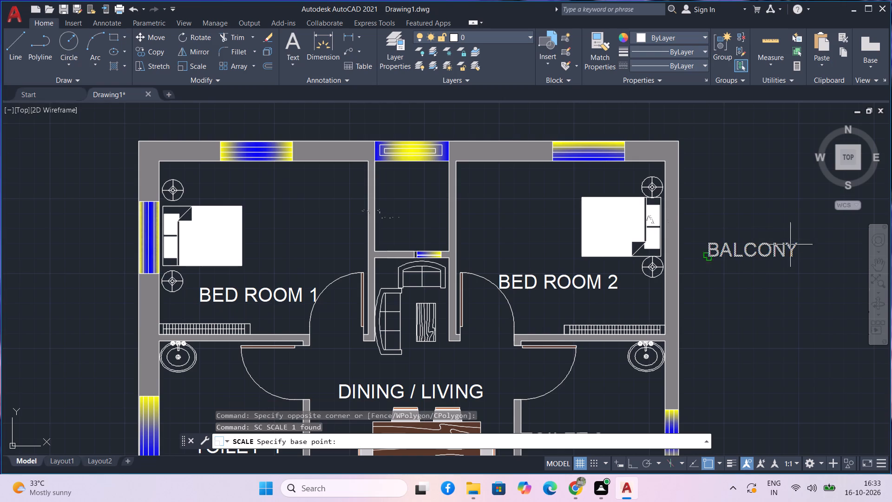
pyautogui.click(791, 253)
pyautogui.click(759, 251)
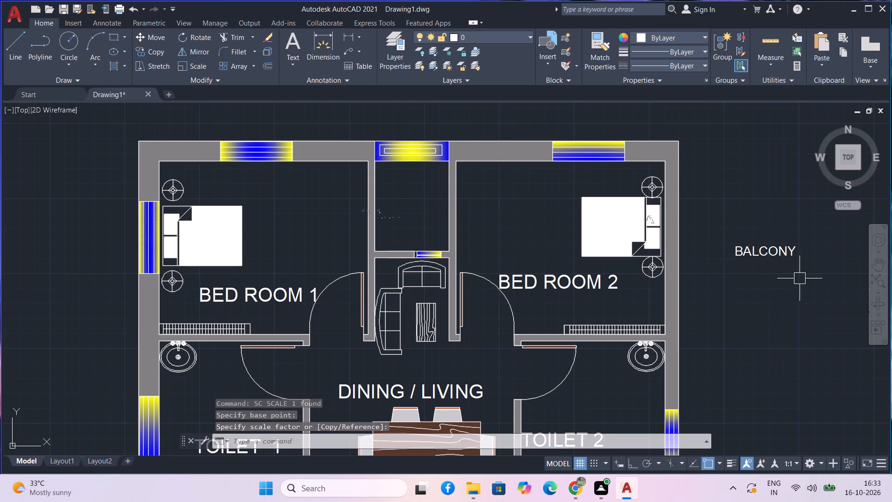
# Move the reduced BALCONY label into the small room between BED ROOM 1 and BED ROOM 2, above the sofas.
pyautogui.doubleClick(774, 258)
pyautogui.write('M')
pyautogui.press('space')
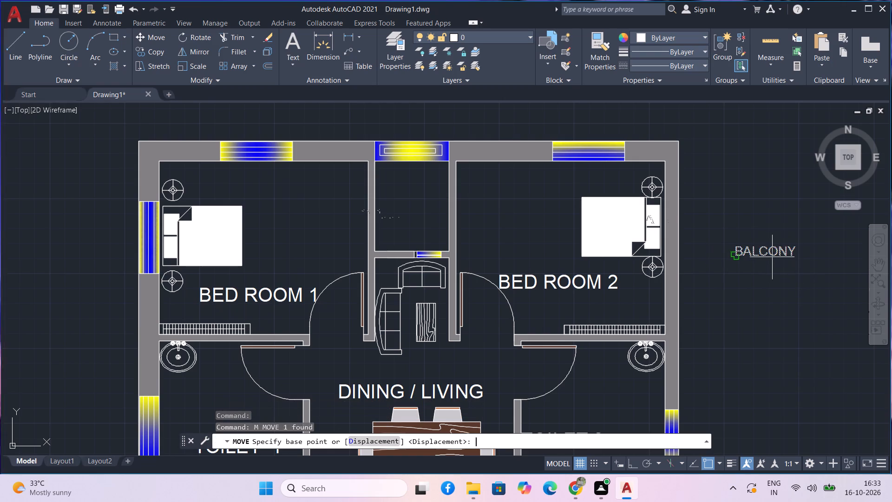
pyautogui.click(772, 249)
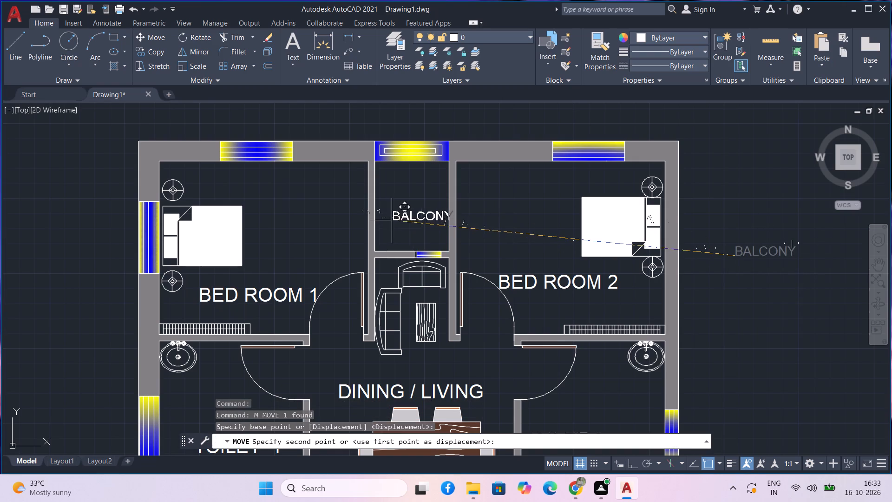
pyautogui.click(381, 218)
pyautogui.scroll(-3, 472, 247)
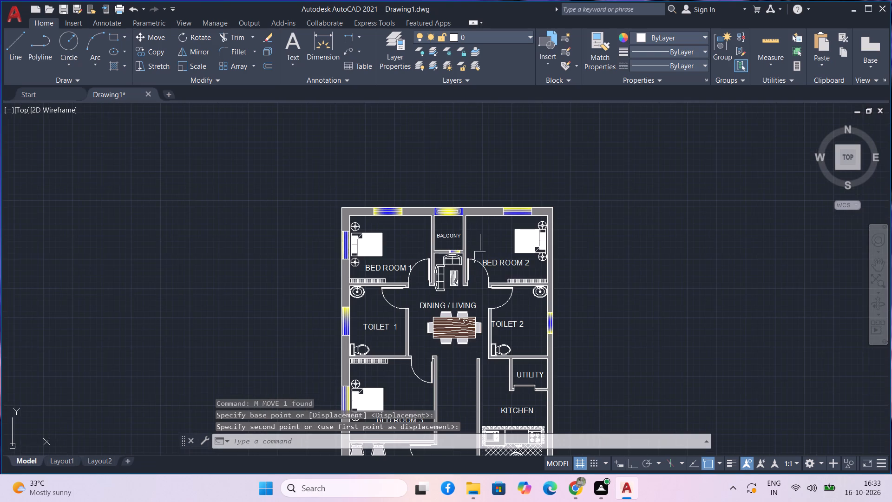
# Look over the whole floor plan to check the placement of the room labels from BALCONY to MAIN GATE.
pyautogui.moveTo(614, 291); pyautogui.dragTo(619, 276, button='middle')
pyautogui.moveTo(625, 292); pyautogui.dragTo(628, 288, button='middle')
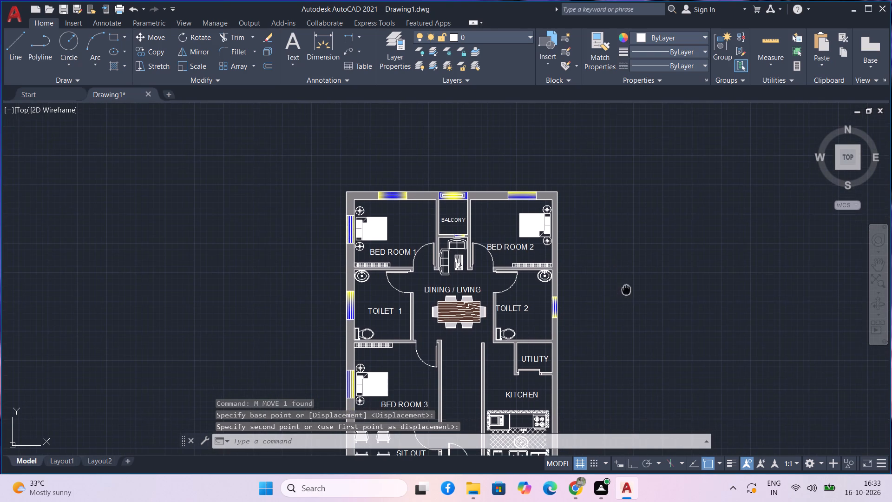
pyautogui.moveTo(628, 288); pyautogui.dragTo(637, 282, button='middle')
pyautogui.moveTo(641, 282); pyautogui.dragTo(677, 281, button='middle')
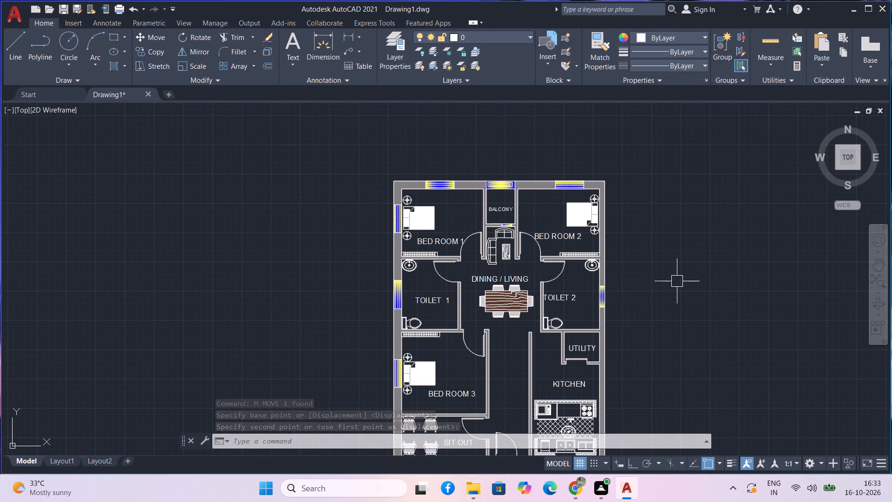
pyautogui.moveTo(677, 281); pyautogui.dragTo(681, 272, button='middle')
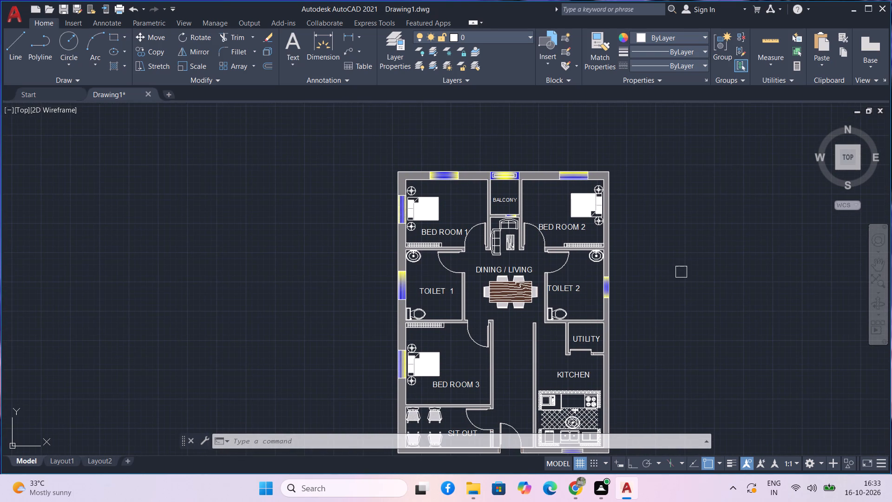
pyautogui.moveTo(681, 272); pyautogui.dragTo(681, 225, button='middle')
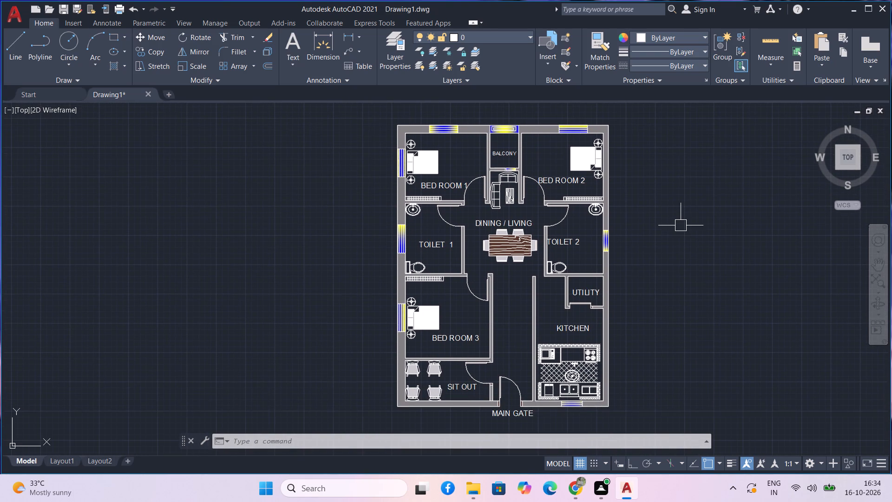
pyautogui.moveTo(678, 229); pyautogui.dragTo(678, 233, button='middle')
pyautogui.moveTo(678, 233); pyautogui.dragTo(678, 248, button='middle')
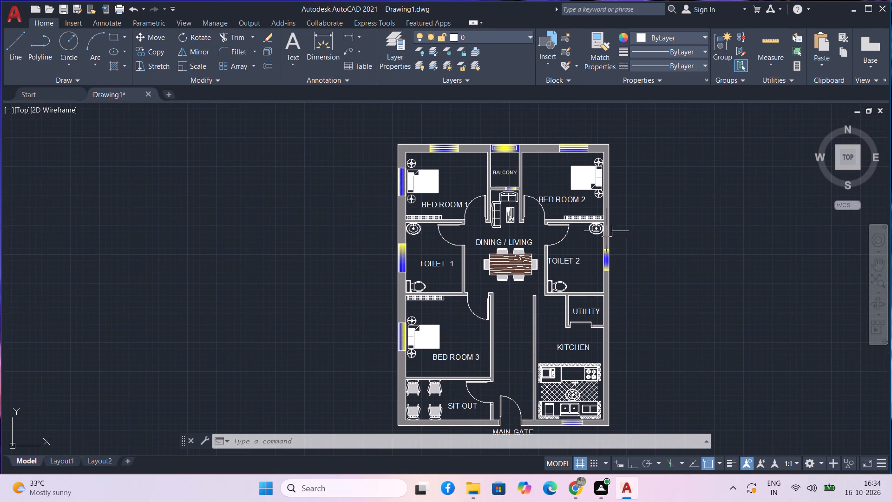
pyautogui.scroll(3, 595, 227)
pyautogui.scroll(-2, 600, 245)
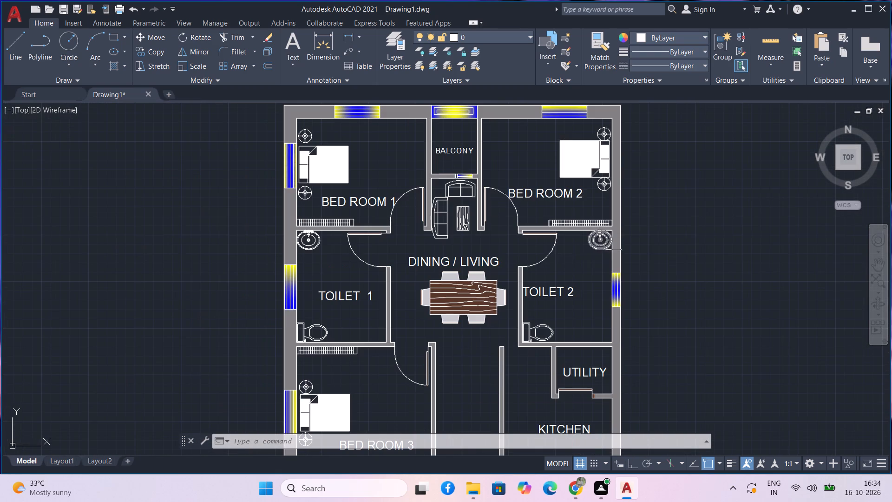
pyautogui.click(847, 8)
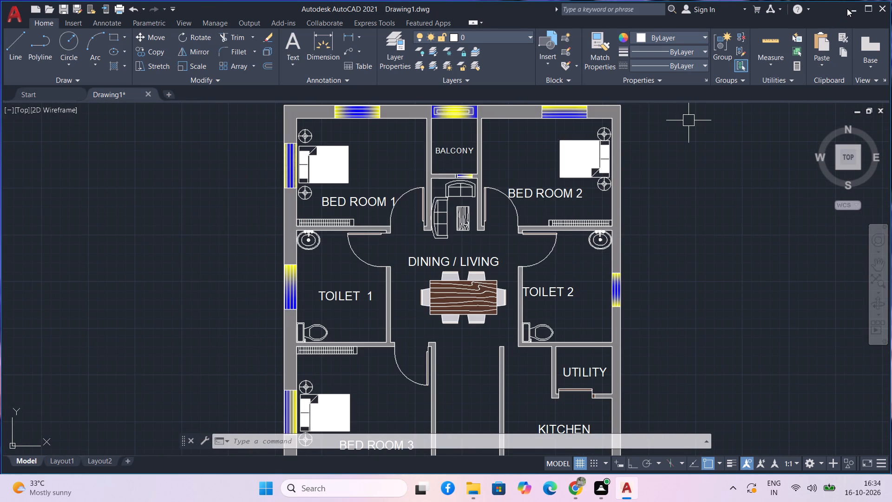
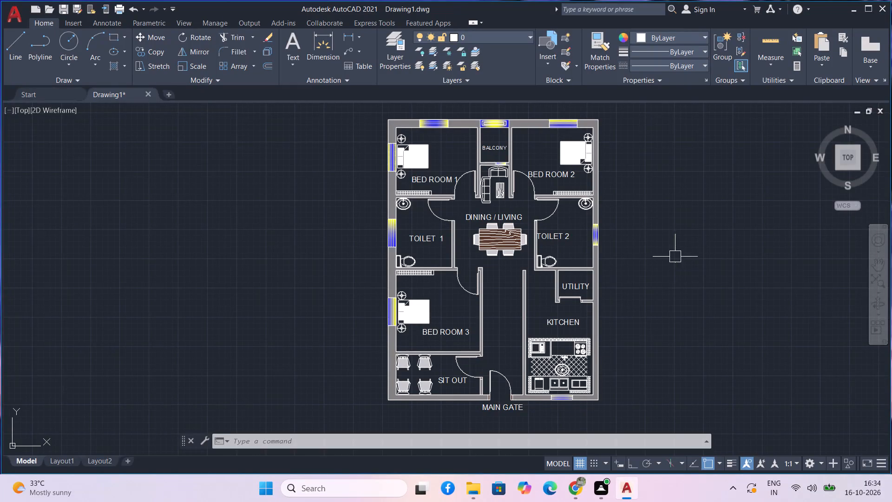
# Examine the finished floor plan from the balcony down to the main gate, checking room labels and furniture placement.
pyautogui.moveTo(675, 257); pyautogui.dragTo(689, 255, button='middle')
pyautogui.middleClick(689, 255)
pyautogui.middleClick(689, 255)
pyautogui.middleClick(689, 255)
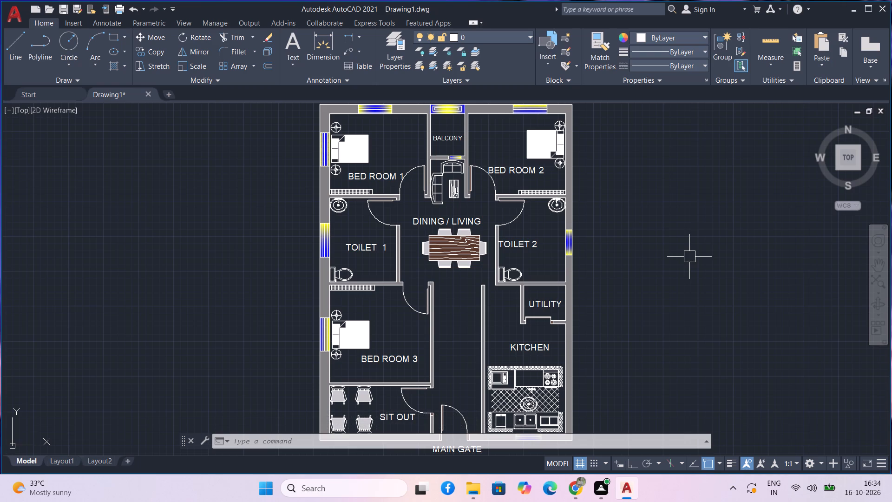
pyautogui.scroll(-1, 651, 253)
pyautogui.moveTo(649, 247); pyautogui.dragTo(662, 230, button='middle')
pyautogui.scroll(1, 534, 188)
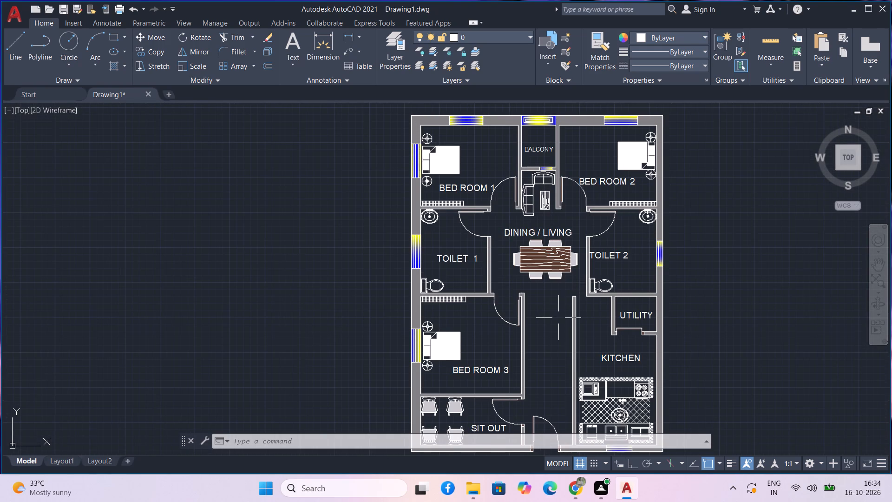
pyautogui.moveTo(558, 318); pyautogui.dragTo(558, 332, button='middle')
pyautogui.moveTo(555, 342); pyautogui.dragTo(551, 311, button='middle')
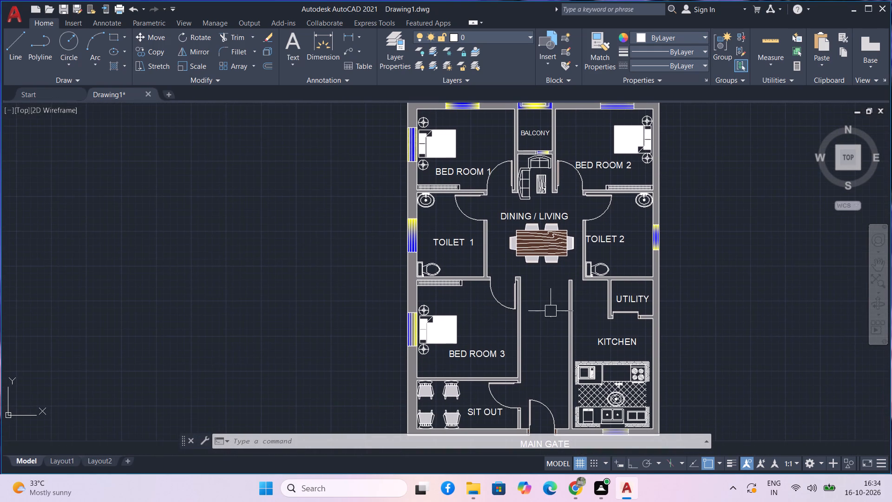
pyautogui.moveTo(544, 305); pyautogui.dragTo(539, 260, button='middle')
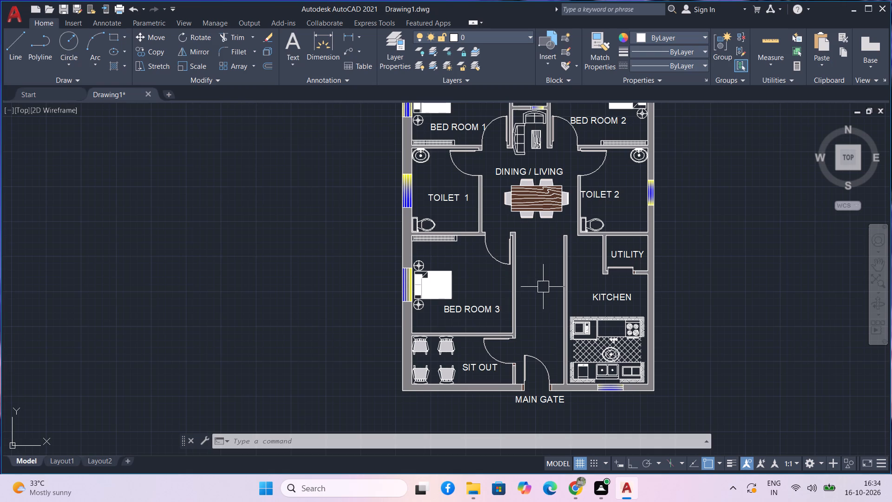
pyautogui.scroll(-1, 543, 287)
pyautogui.moveTo(676, 317); pyautogui.dragTo(681, 328, button='middle')
pyautogui.scroll(1, 680, 320)
pyautogui.moveTo(680, 317); pyautogui.dragTo(734, 347, button='middle')
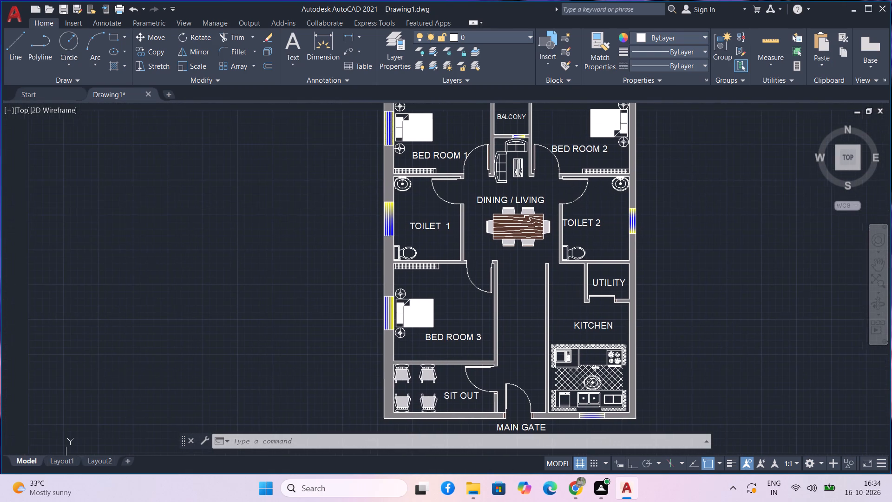
pyautogui.moveTo(734, 347); pyautogui.dragTo(741, 365, button='middle')
pyautogui.moveTo(718, 296); pyautogui.dragTo(718, 300, button='middle')
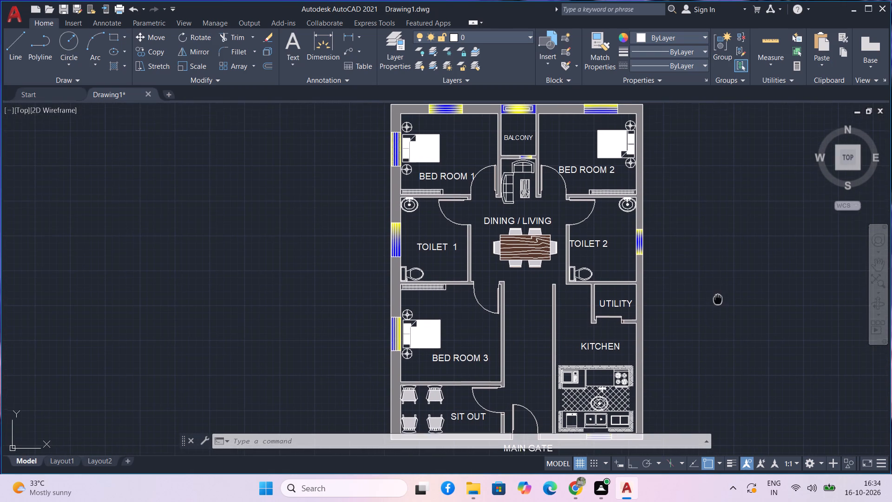
pyautogui.moveTo(718, 300); pyautogui.dragTo(718, 302, button='middle')
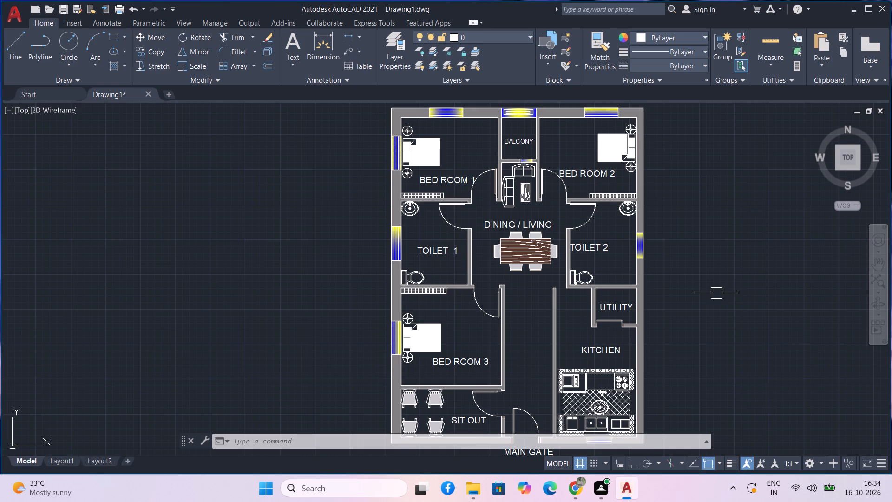
# Save the drawing in the Documents folder under the file name 3BHK STUDIO APARTMENT, as an AutoCAD 2018 drawing.
pyautogui.hotkey('ctrl', 's')
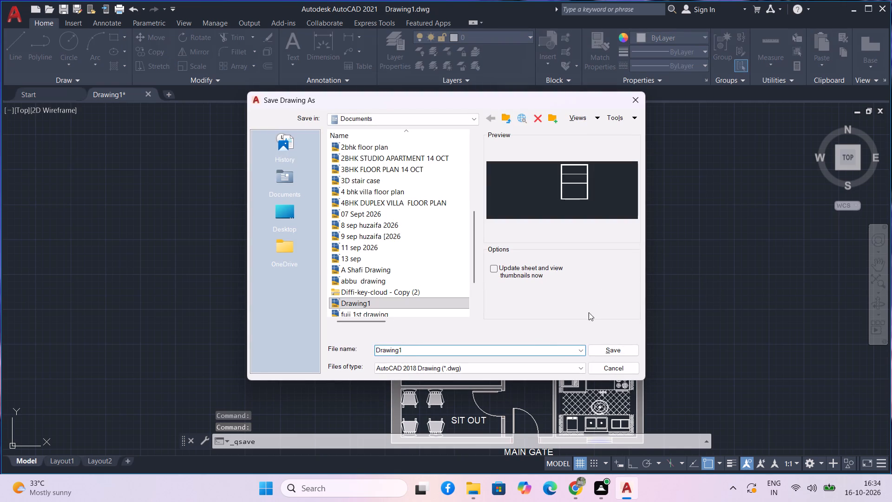
pyautogui.click(530, 349)
pyautogui.press('BackSpace')
pyautogui.press('BackSpace')
pyautogui.press('BackSpace')
pyautogui.press('BackSpace')
pyautogui.press('BackSpace')
pyautogui.press('BackSpace')
pyautogui.press('BackSpace')
pyautogui.press('BackSpace')
pyautogui.press('BackSpace')
pyautogui.press('BackSpace')
pyautogui.press('BackSpace')
pyautogui.press('BackSpace')
pyautogui.press('BackSpace')
pyautogui.press('BackSpace')
pyautogui.press('BackSpace')
pyautogui.press('BackSpace')
pyautogui.press('BackSpace')
pyautogui.press('BackSpace')
pyautogui.press('BackSpace')
pyautogui.press('BackSpace')
pyautogui.write('3BHK')
pyautogui.press('space')
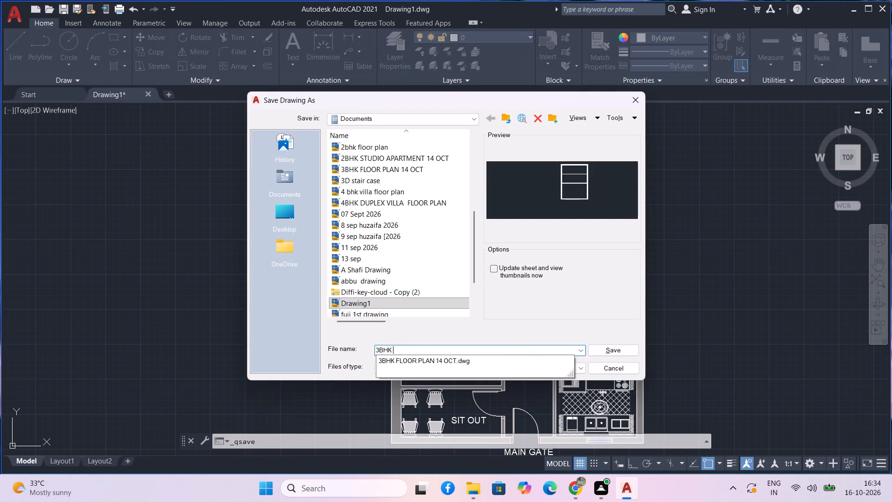
pyautogui.press('s')
pyautogui.press('t')
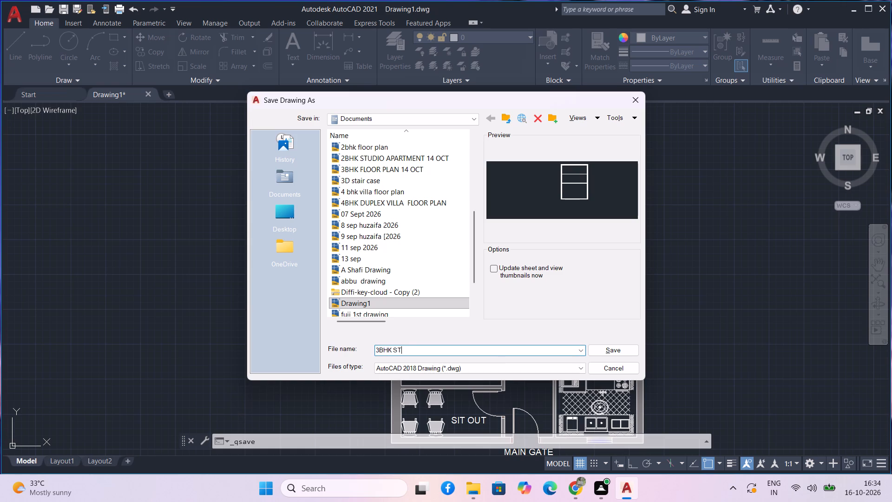
pyautogui.write('UDIO')
pyautogui.press('space')
pyautogui.write('APARTMENT')
pyautogui.press('space')
pyautogui.press('Return')
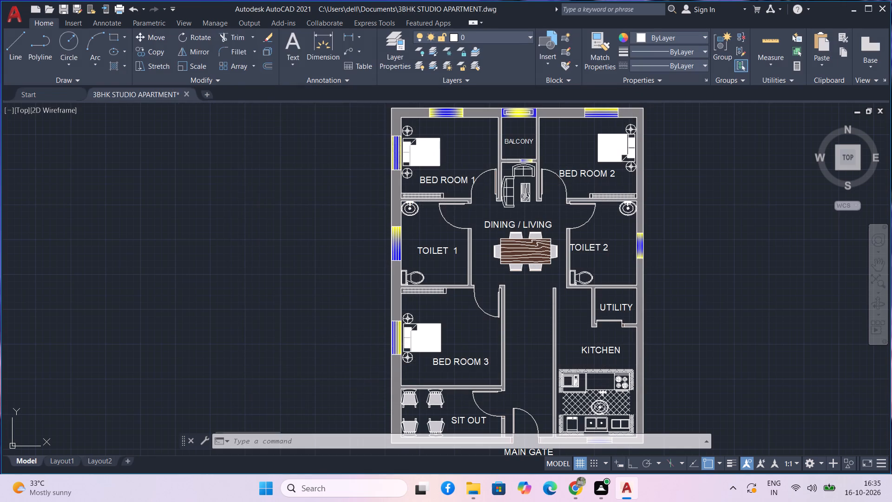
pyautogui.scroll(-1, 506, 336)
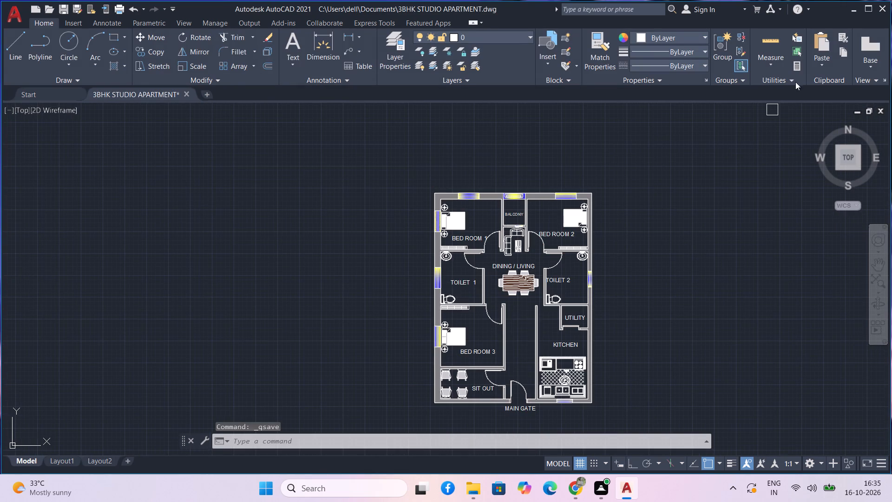